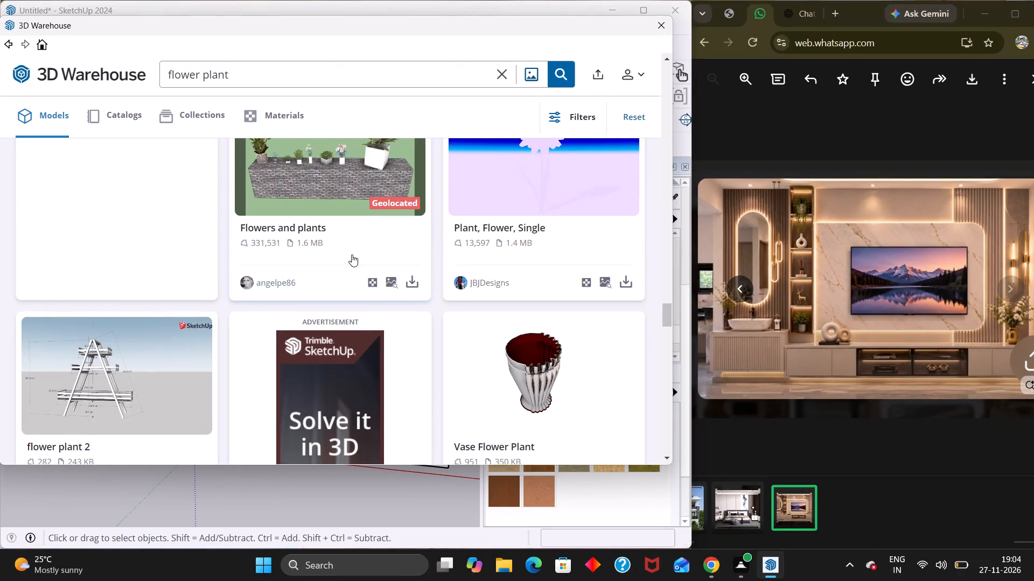
Look back through the flower plant models for one that suits the TV wall decor.
{"action": "scroll", "coordinate": [352, 254], "scroll_direction": "up", "scroll_amount": 4}
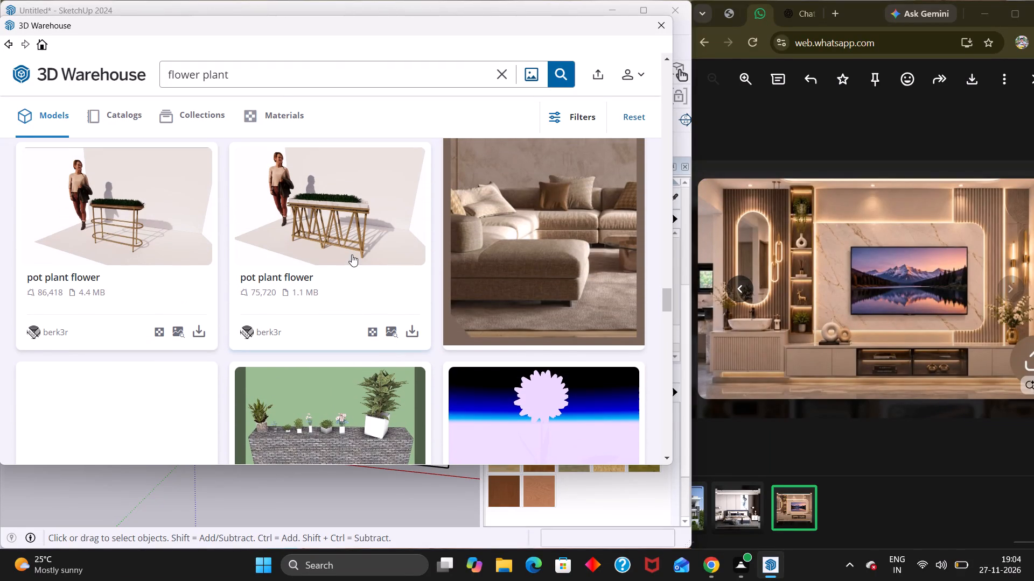
{"action": "scroll", "coordinate": [368, 253], "scroll_direction": "up", "scroll_amount": 5}
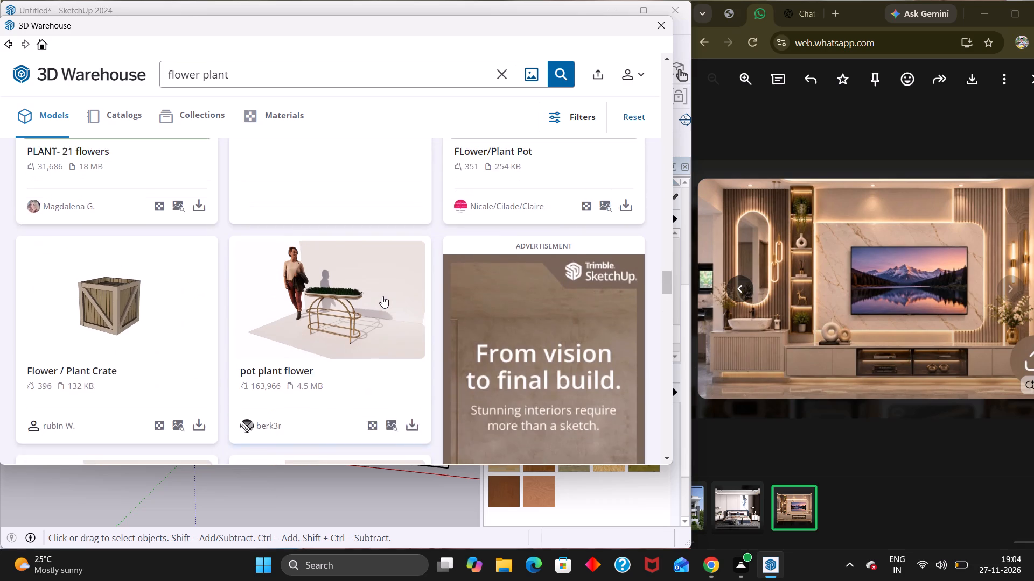
{"action": "scroll", "coordinate": [382, 296], "scroll_direction": "up", "scroll_amount": 3}
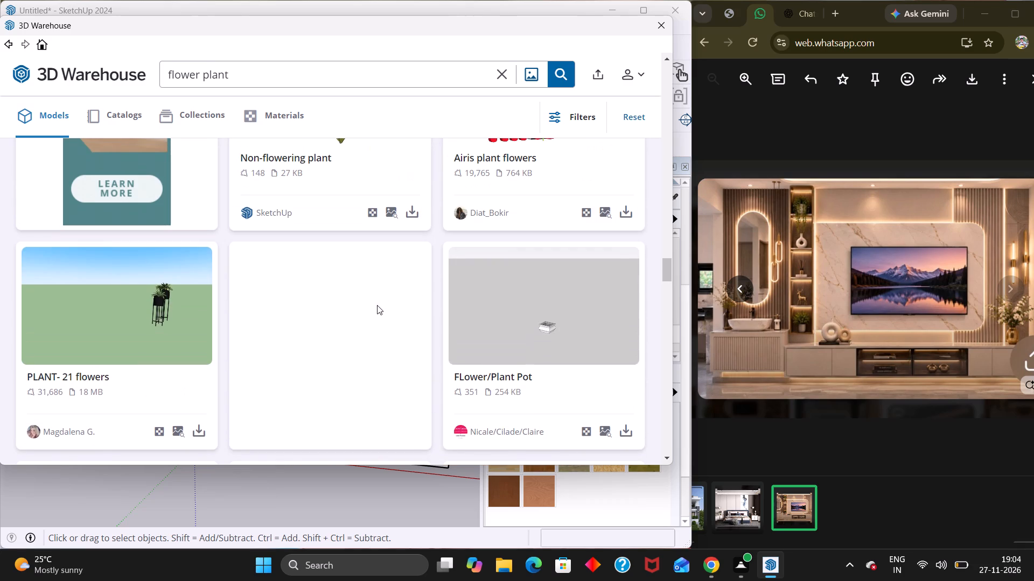
{"action": "scroll", "coordinate": [384, 301], "scroll_direction": "down", "scroll_amount": 1}
{"action": "scroll", "coordinate": [387, 300], "scroll_direction": "up", "scroll_amount": 4}
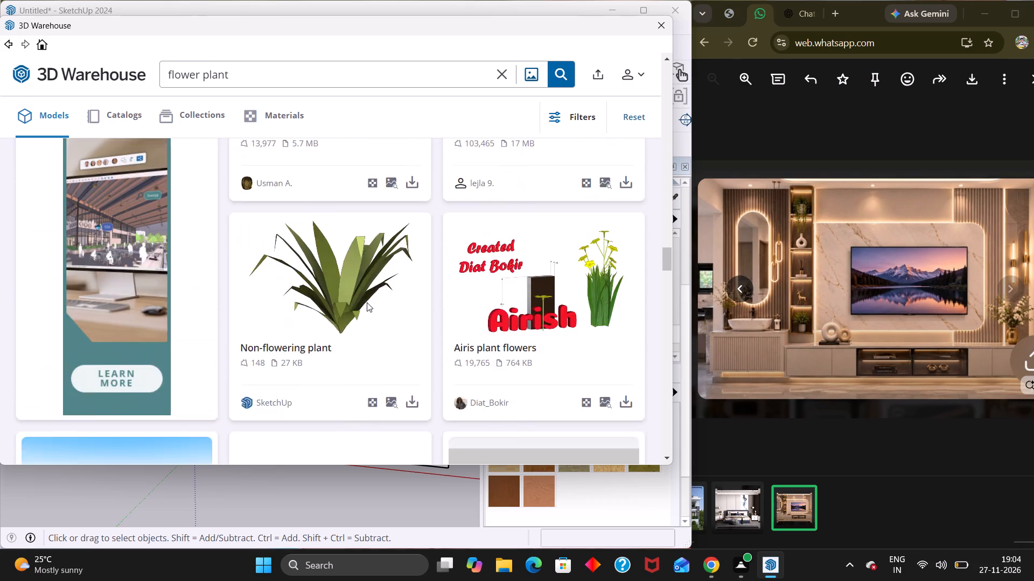
{"action": "scroll", "coordinate": [367, 302], "scroll_direction": "up", "scroll_amount": 6}
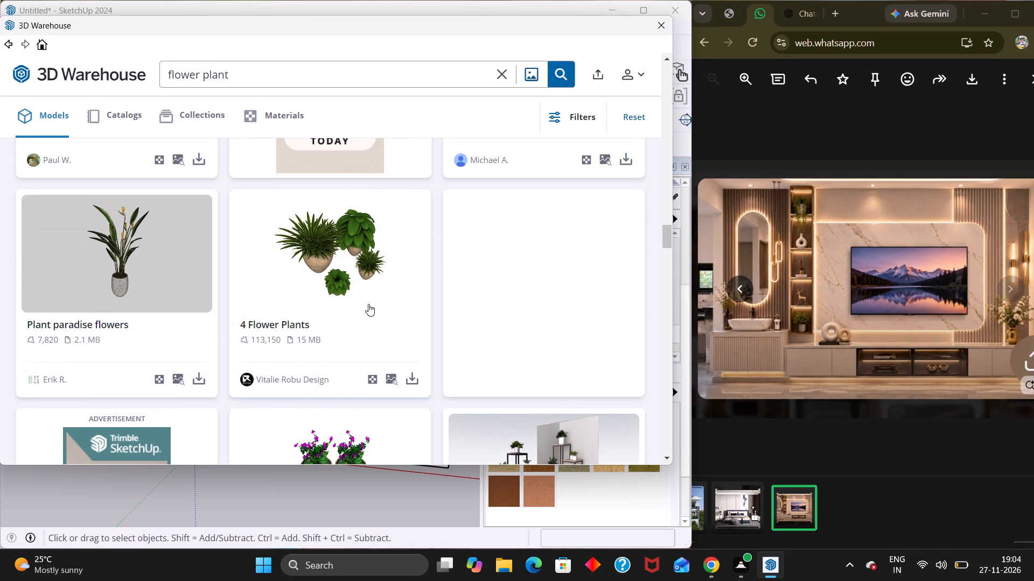
{"action": "scroll", "coordinate": [368, 304], "scroll_direction": "up", "scroll_amount": 5}
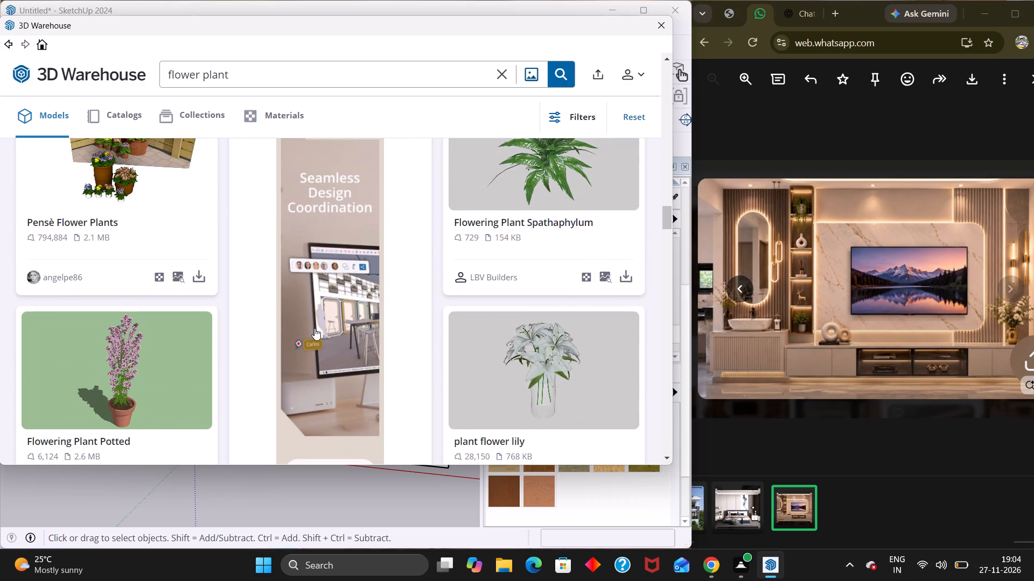
{"action": "scroll", "coordinate": [359, 316], "scroll_direction": "up", "scroll_amount": 8}
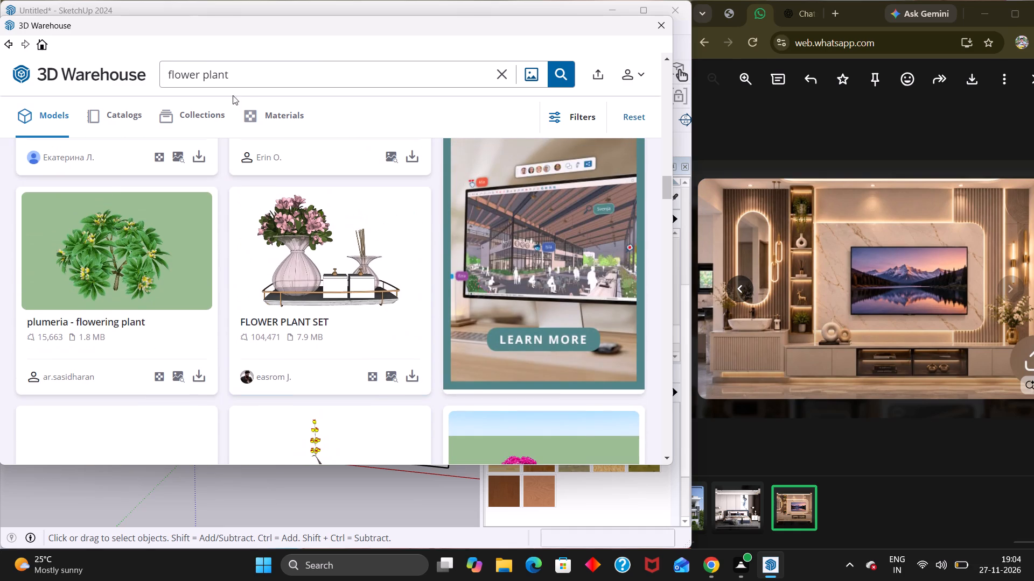
Search the 3D Warehouse models for "flower".
{"action": "left_click", "coordinate": [255, 72]}
{"action": "key", "text": "BackSpace"}
{"action": "key", "text": "BackSpace"}
{"action": "key", "text": "BackSpace"}
{"action": "key", "text": "BackSpace"}
{"action": "key", "text": "BackSpace"}
{"action": "key", "text": "BackSpace"}
{"action": "key", "text": "Return"}
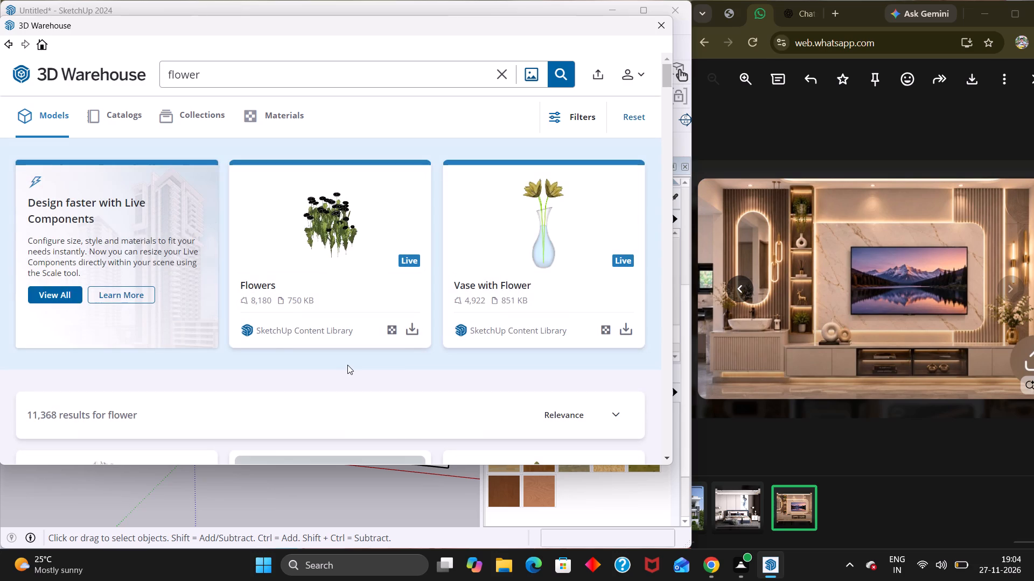
Browse the flower models for a vase arrangement matching the decor in the reference photo.
{"action": "scroll", "coordinate": [352, 385], "scroll_direction": "down", "scroll_amount": 5}
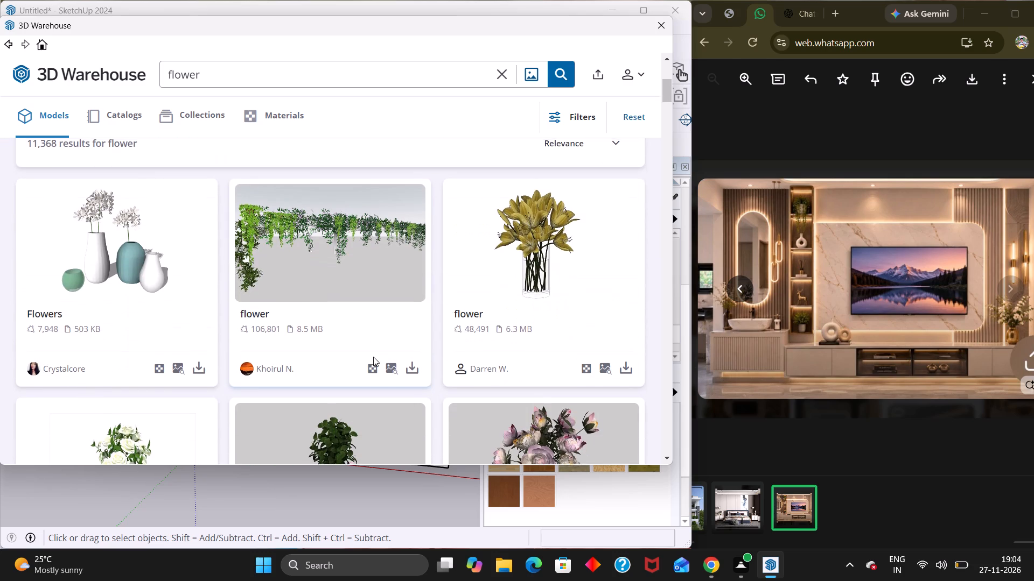
{"action": "scroll", "coordinate": [373, 357], "scroll_direction": "down", "scroll_amount": 9}
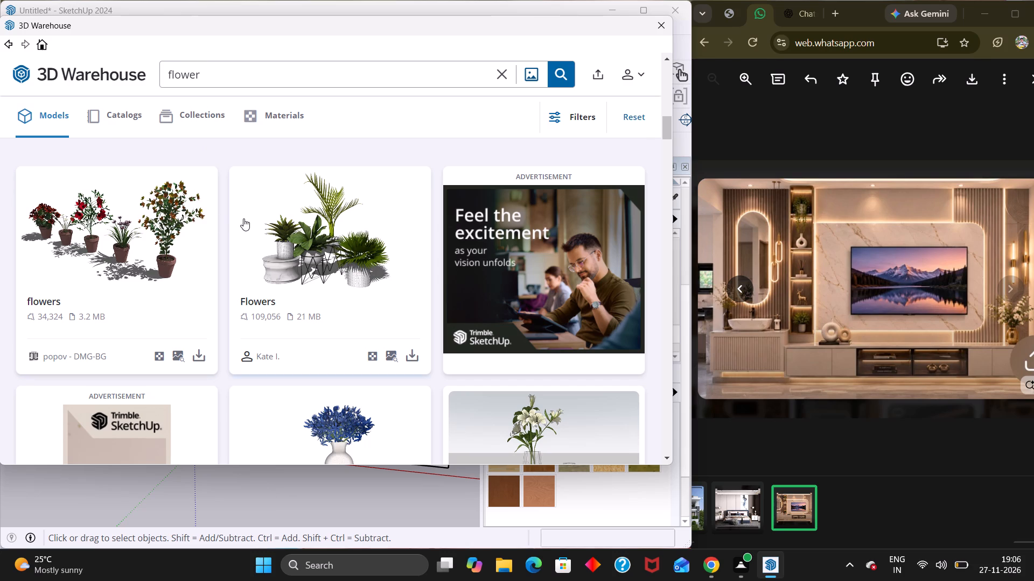
{"action": "scroll", "coordinate": [243, 218], "scroll_direction": "down", "scroll_amount": 9}
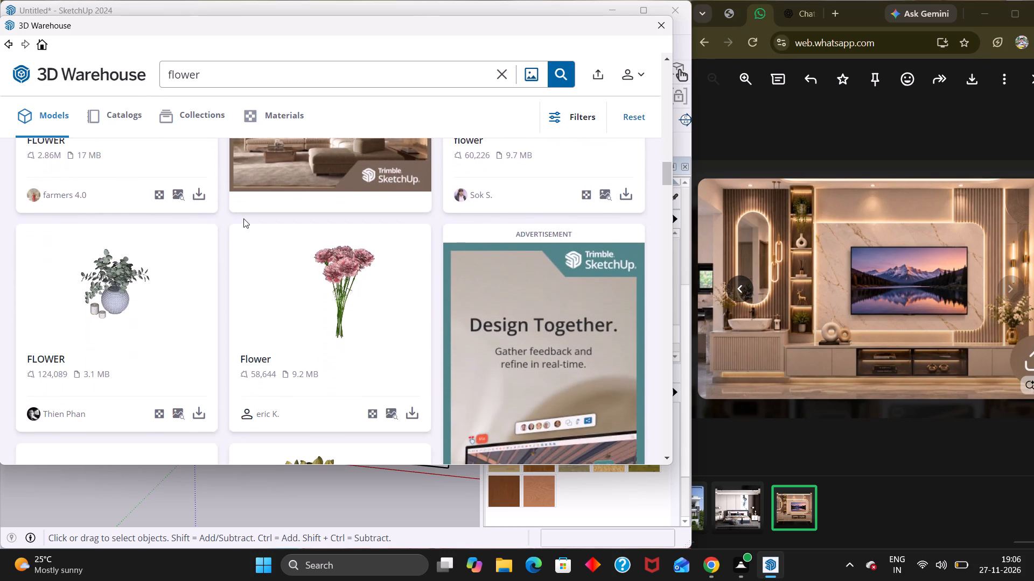
{"action": "scroll", "coordinate": [243, 218], "scroll_direction": "down", "scroll_amount": 1}
{"action": "scroll", "coordinate": [262, 86], "scroll_direction": "down", "scroll_amount": 6}
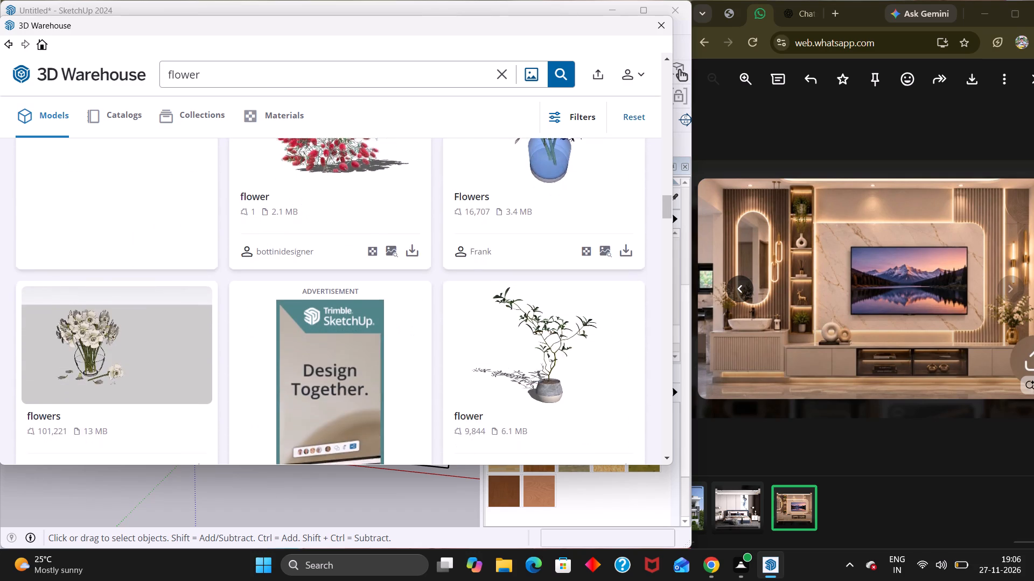
{"action": "scroll", "coordinate": [262, 86], "scroll_direction": "down", "scroll_amount": 4}
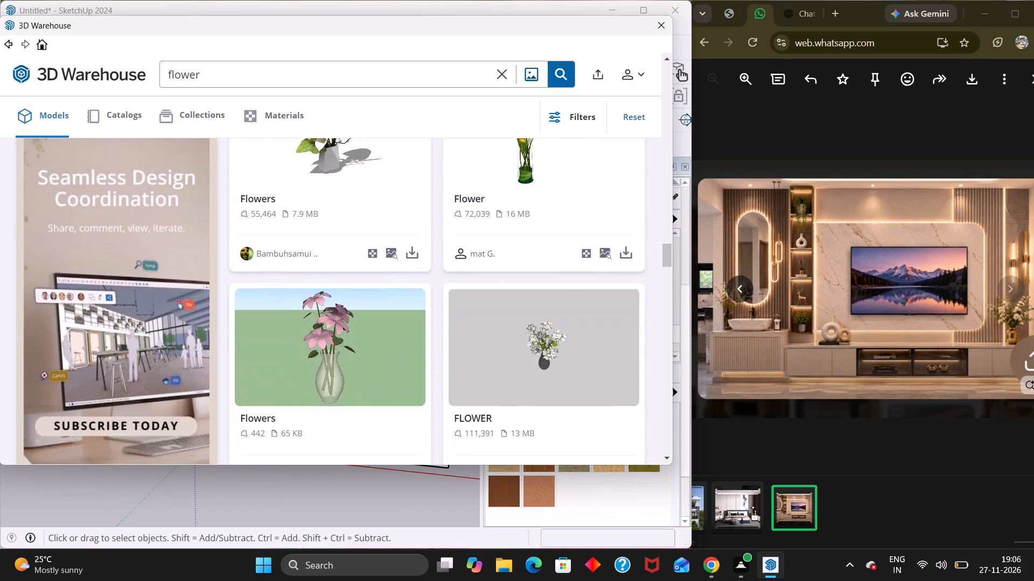
{"action": "scroll", "coordinate": [262, 86], "scroll_direction": "down", "scroll_amount": 5}
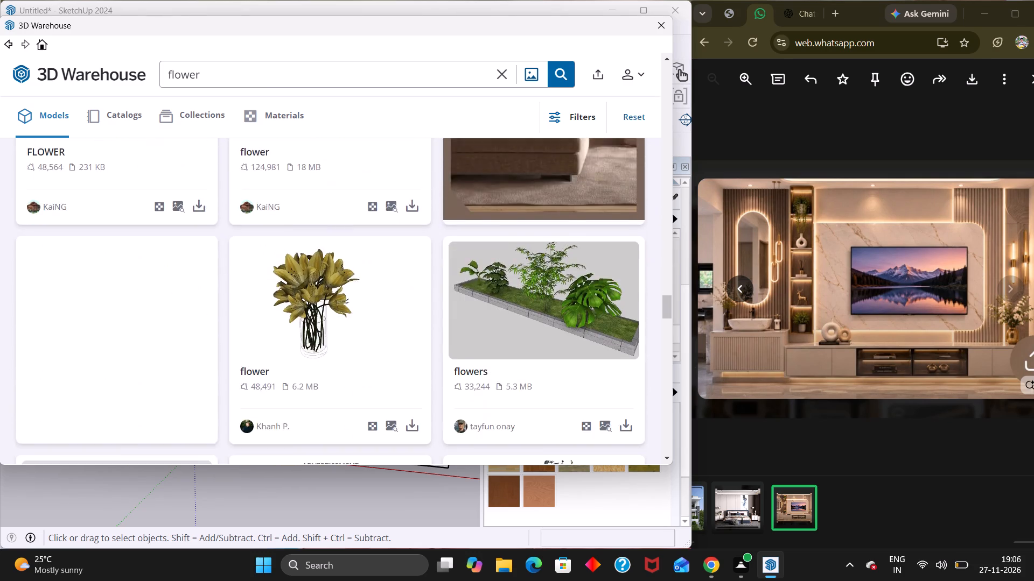
{"action": "scroll", "coordinate": [262, 86], "scroll_direction": "down", "scroll_amount": 1}
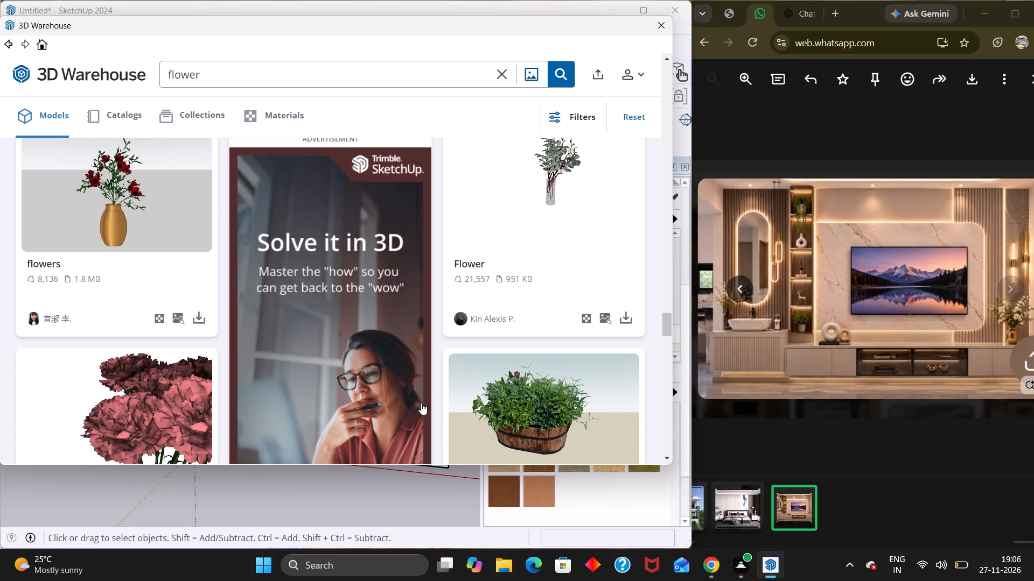
{"action": "scroll", "coordinate": [287, 350], "scroll_direction": "down", "scroll_amount": 10}
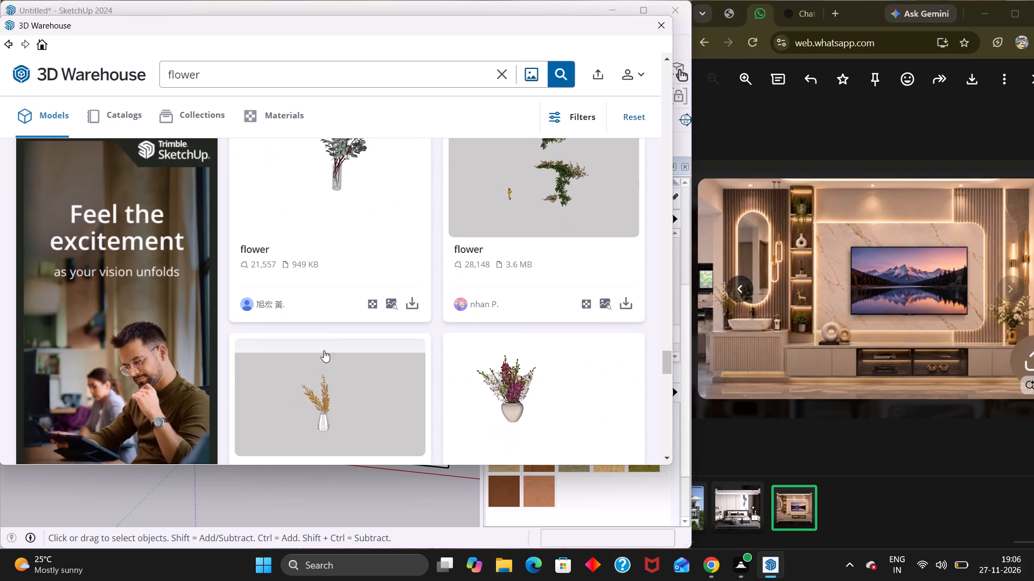
{"action": "scroll", "coordinate": [338, 325], "scroll_direction": "down", "scroll_amount": 6}
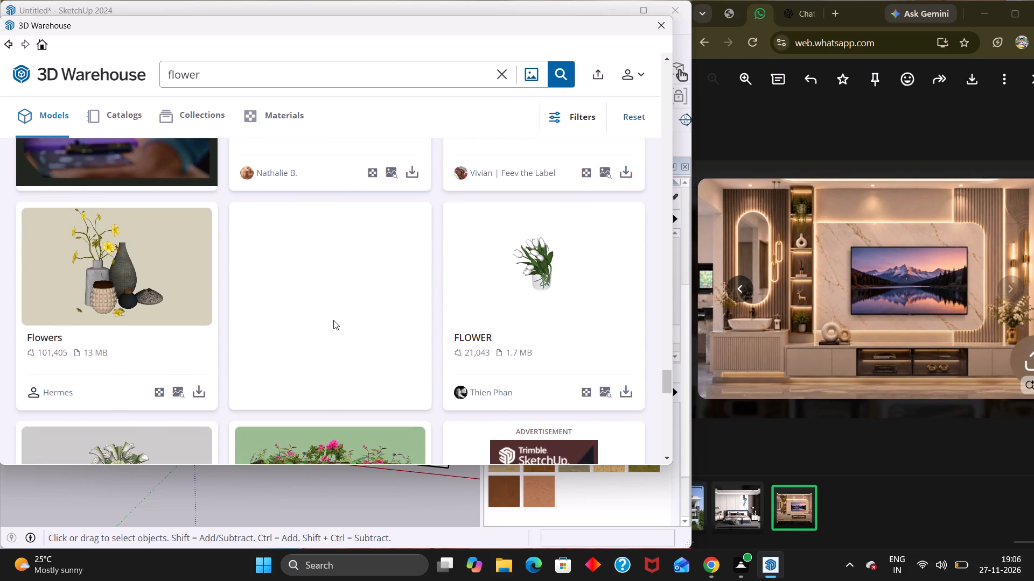
{"action": "scroll", "coordinate": [333, 320], "scroll_direction": "down", "scroll_amount": 7}
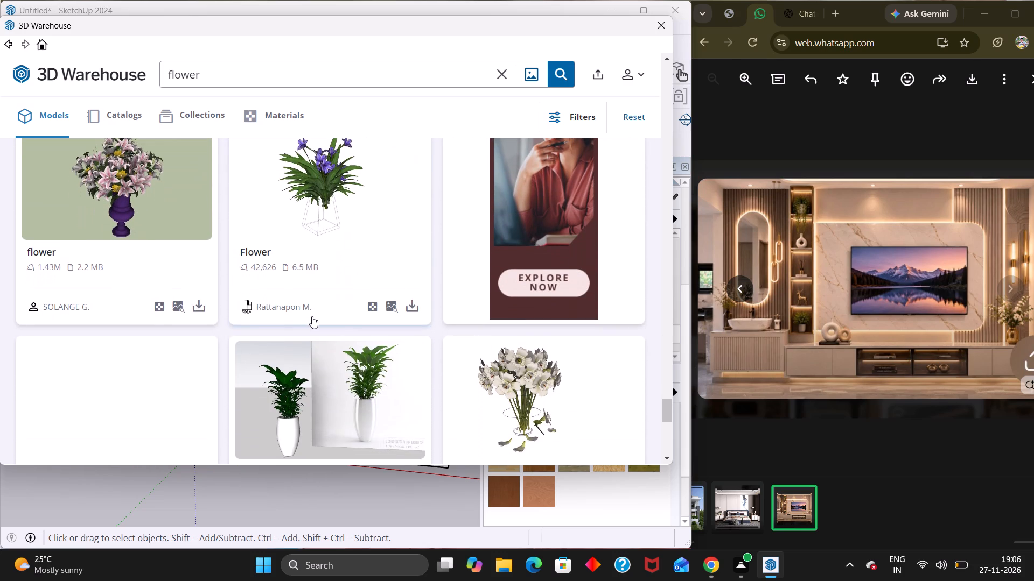
{"action": "scroll", "coordinate": [308, 317], "scroll_direction": "down", "scroll_amount": 1}
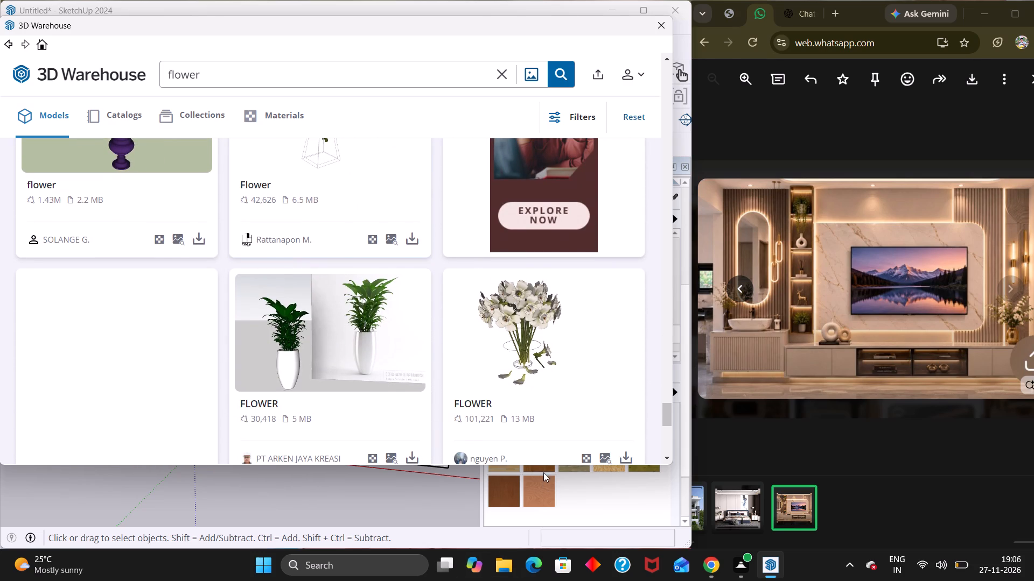
{"action": "scroll", "coordinate": [419, 356], "scroll_direction": "down", "scroll_amount": 2}
{"action": "scroll", "coordinate": [354, 354], "scroll_direction": "down", "scroll_amount": 1}
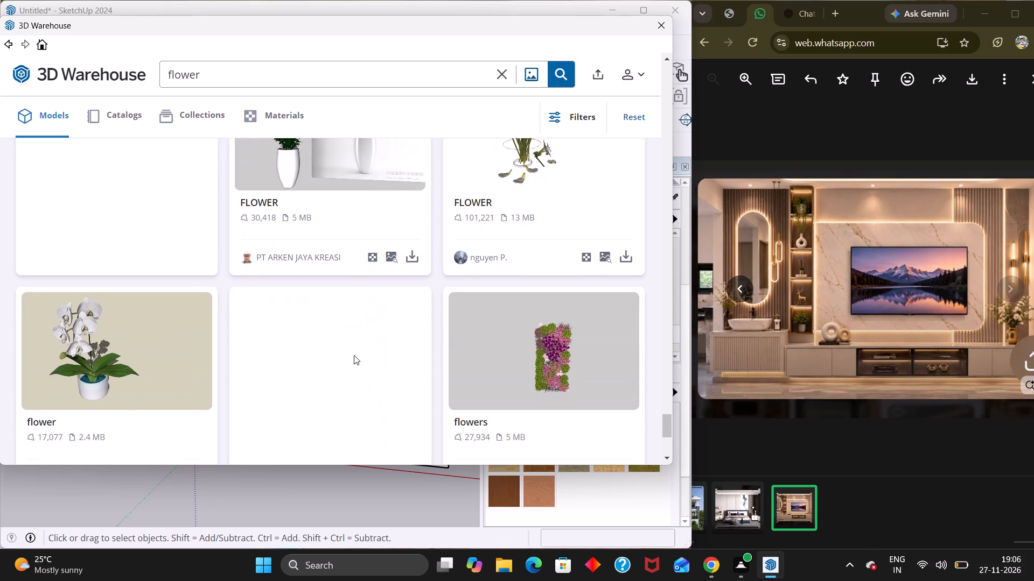
{"action": "scroll", "coordinate": [352, 356], "scroll_direction": "down", "scroll_amount": 10}
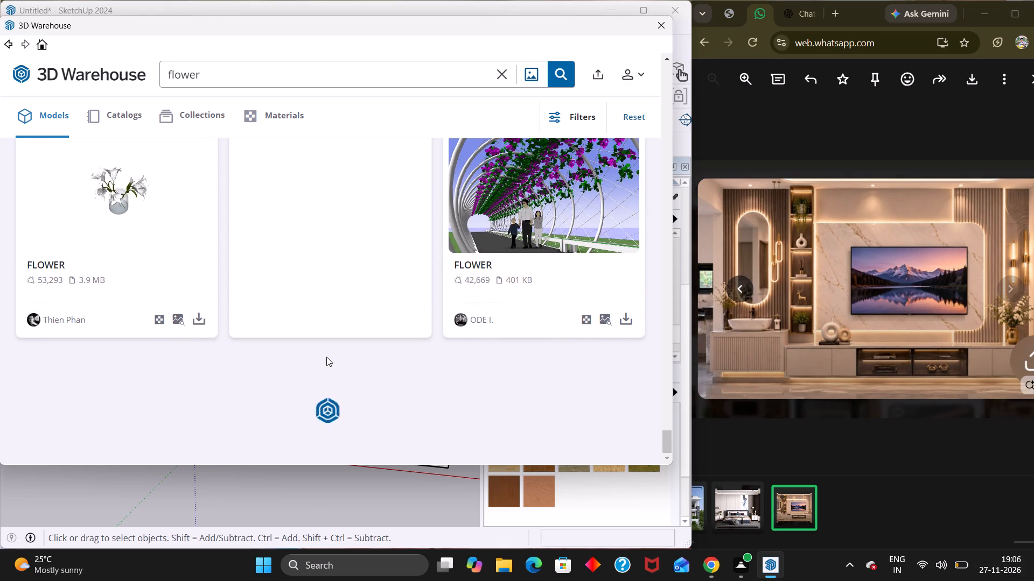
Load the 13 MB Flowers set of vases with yellow blooms directly into the model and place it near the origin, outside the room.
{"action": "scroll", "coordinate": [404, 325], "scroll_direction": "up", "scroll_amount": 2}
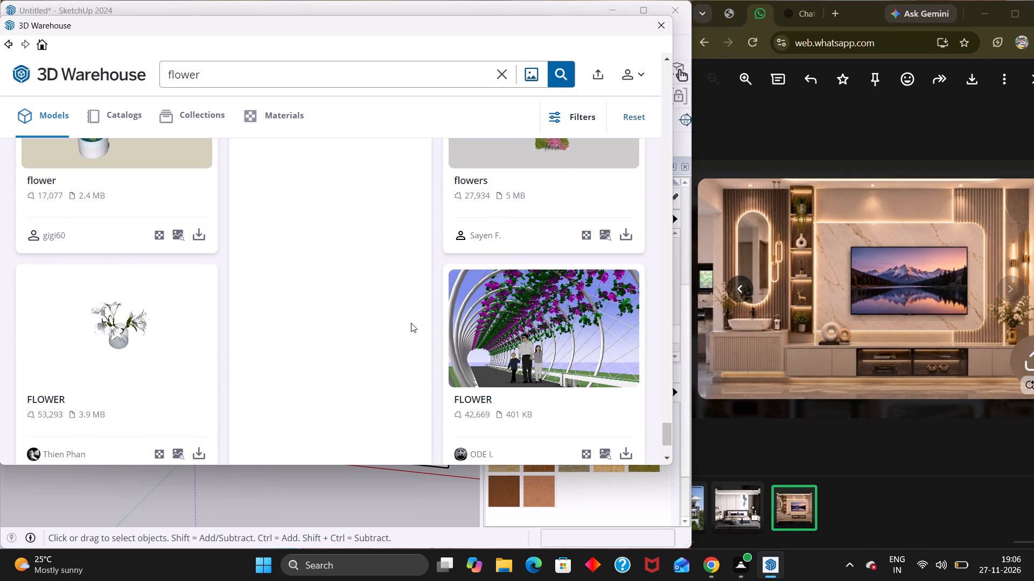
{"action": "scroll", "coordinate": [376, 310], "scroll_direction": "up", "scroll_amount": 9}
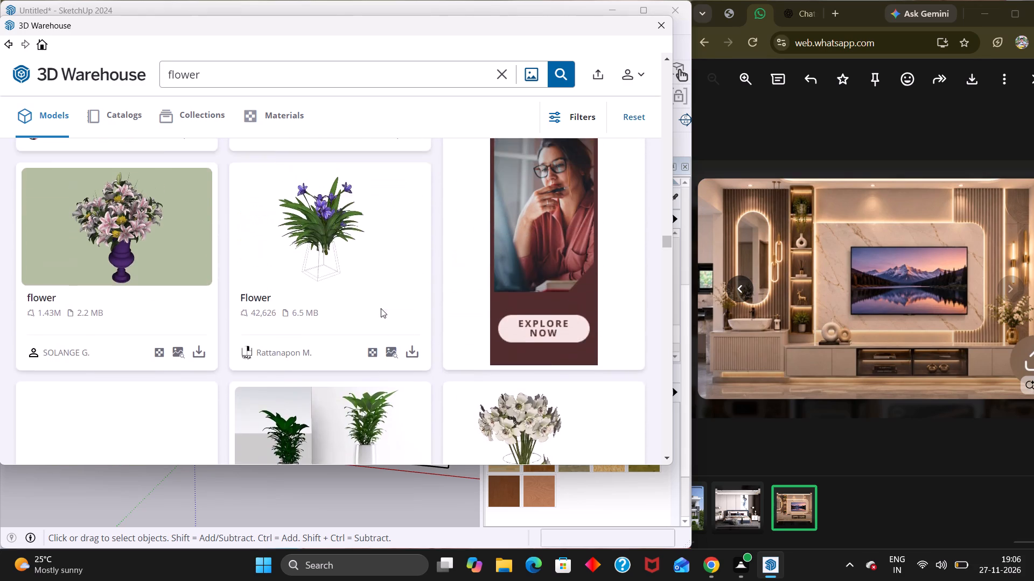
{"action": "scroll", "coordinate": [381, 308], "scroll_direction": "down", "scroll_amount": 1}
{"action": "scroll", "coordinate": [381, 308], "scroll_direction": "up", "scroll_amount": 6}
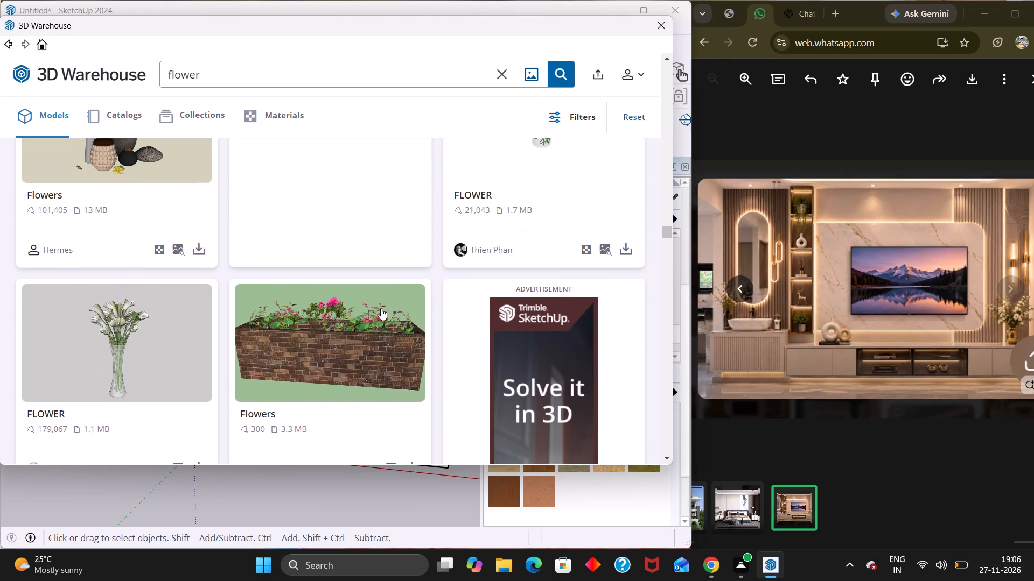
{"action": "scroll", "coordinate": [381, 308], "scroll_direction": "up", "scroll_amount": 2}
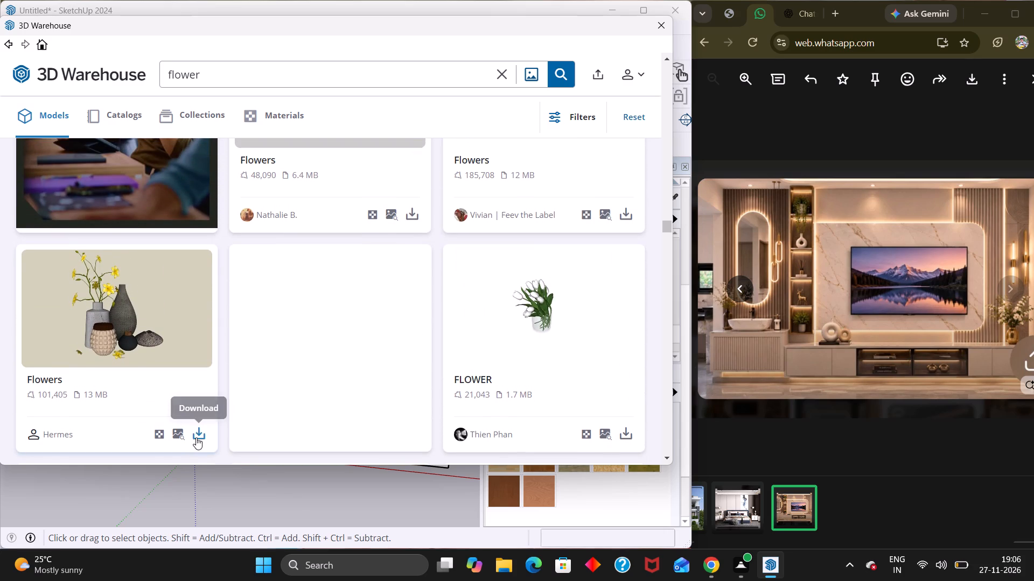
{"action": "left_click", "coordinate": [195, 436]}
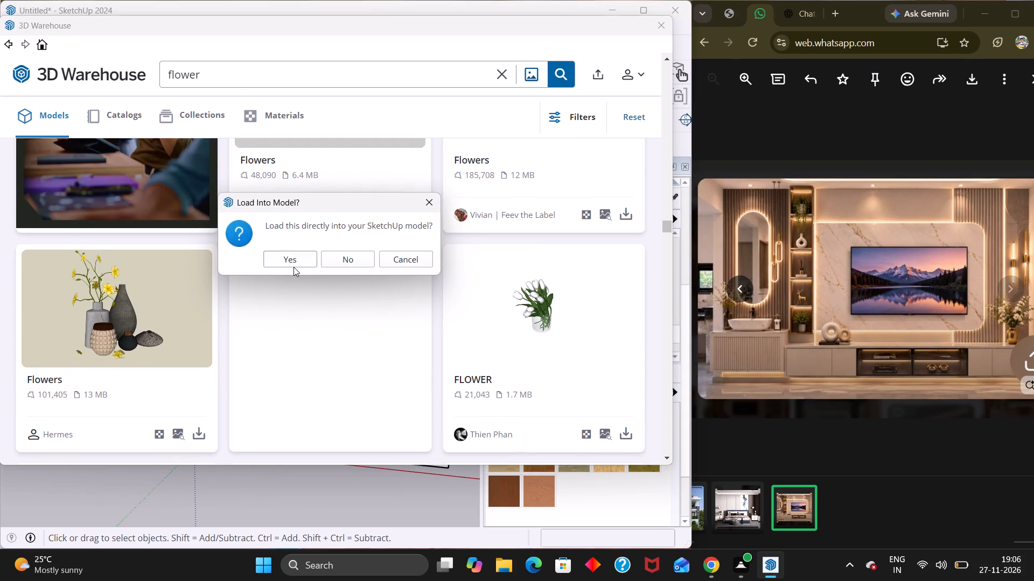
{"action": "left_click", "coordinate": [294, 267]}
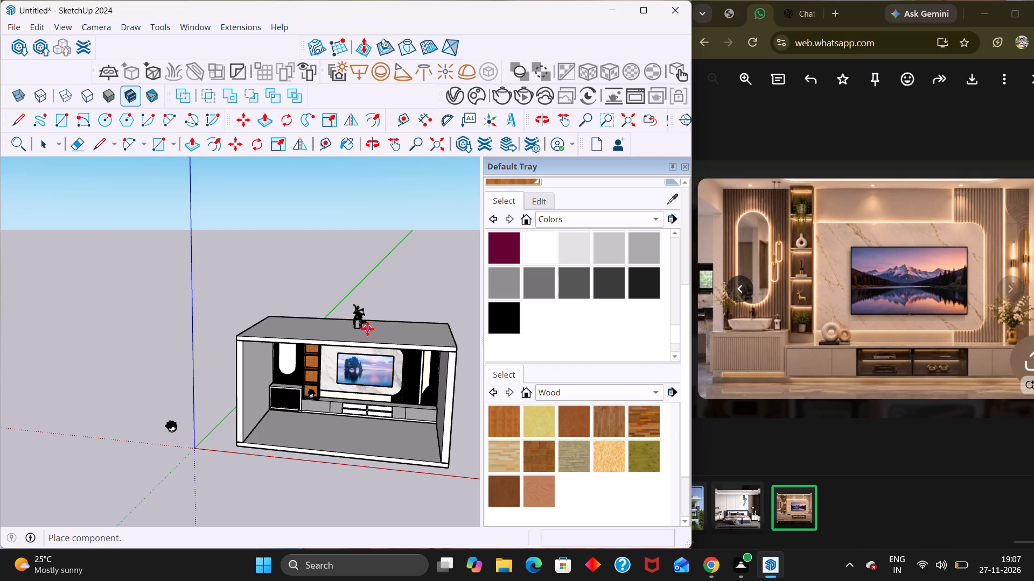
{"action": "scroll", "coordinate": [184, 474], "scroll_direction": "up", "scroll_amount": 4}
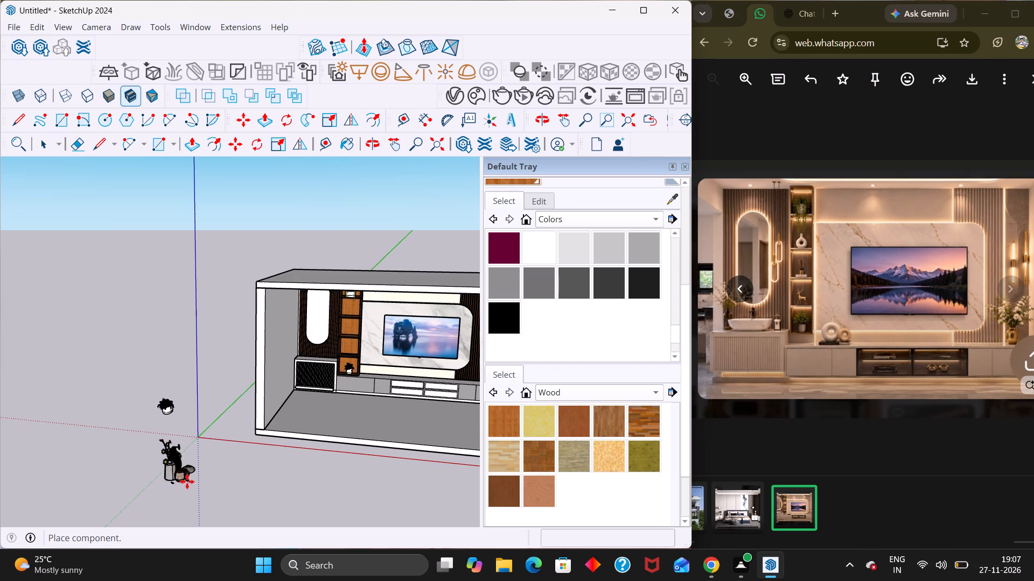
{"action": "scroll", "coordinate": [322, 490], "scroll_direction": "up", "scroll_amount": 4}
{"action": "left_click", "coordinate": [210, 455]}
{"action": "scroll", "coordinate": [218, 460], "scroll_direction": "up", "scroll_amount": 3}
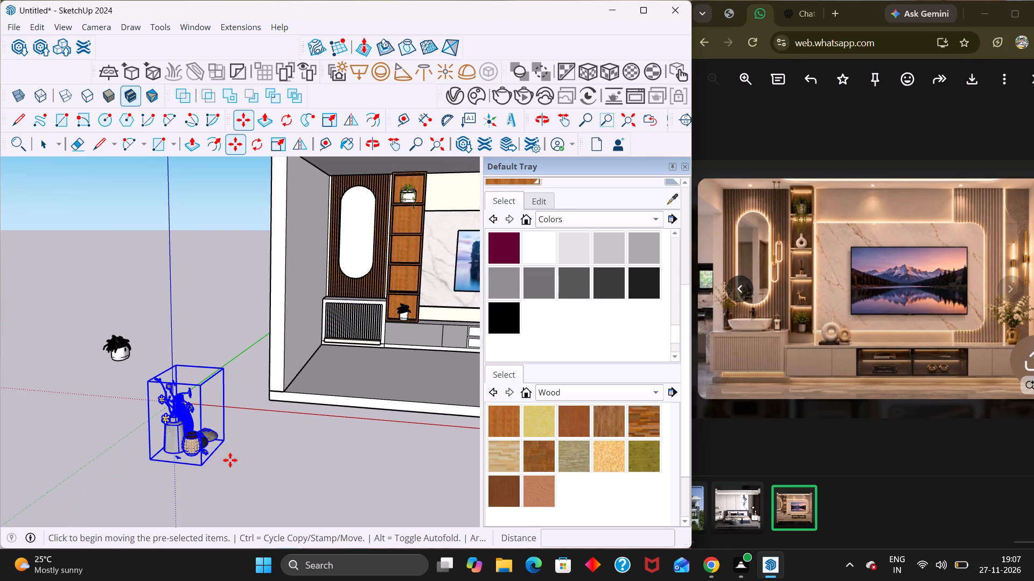
{"action": "key", "text": "space"}
{"action": "left_click", "coordinate": [230, 460]}
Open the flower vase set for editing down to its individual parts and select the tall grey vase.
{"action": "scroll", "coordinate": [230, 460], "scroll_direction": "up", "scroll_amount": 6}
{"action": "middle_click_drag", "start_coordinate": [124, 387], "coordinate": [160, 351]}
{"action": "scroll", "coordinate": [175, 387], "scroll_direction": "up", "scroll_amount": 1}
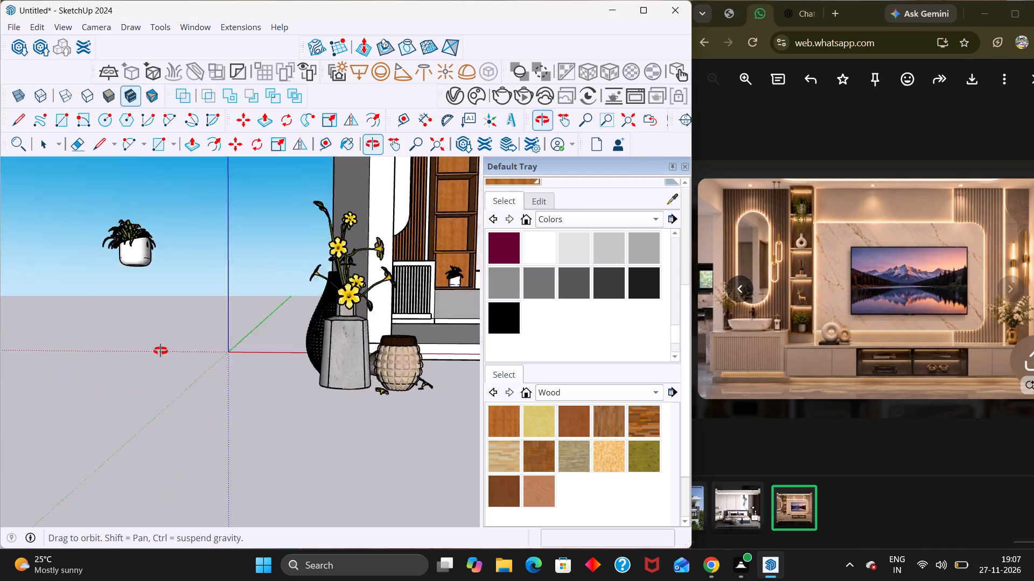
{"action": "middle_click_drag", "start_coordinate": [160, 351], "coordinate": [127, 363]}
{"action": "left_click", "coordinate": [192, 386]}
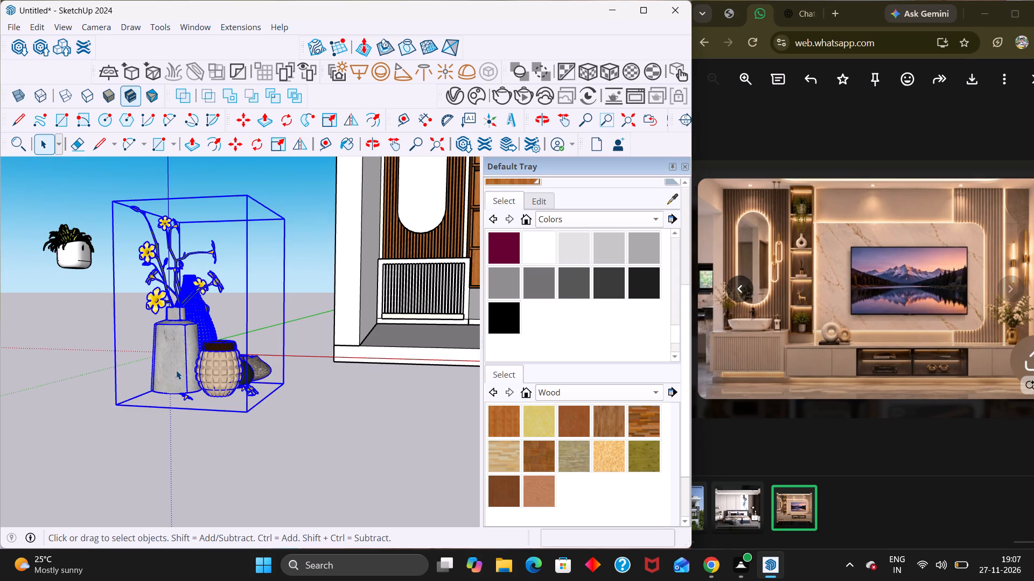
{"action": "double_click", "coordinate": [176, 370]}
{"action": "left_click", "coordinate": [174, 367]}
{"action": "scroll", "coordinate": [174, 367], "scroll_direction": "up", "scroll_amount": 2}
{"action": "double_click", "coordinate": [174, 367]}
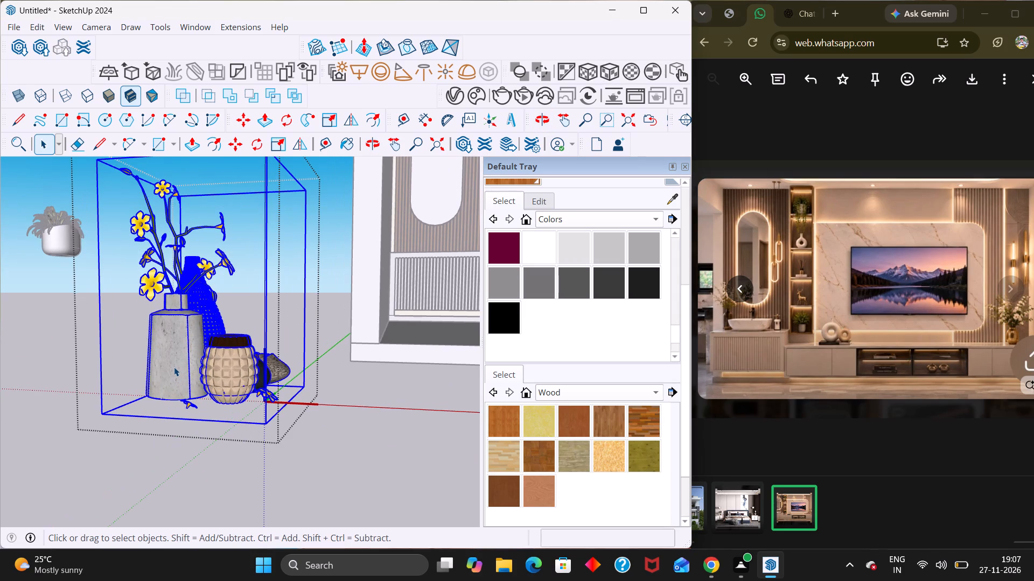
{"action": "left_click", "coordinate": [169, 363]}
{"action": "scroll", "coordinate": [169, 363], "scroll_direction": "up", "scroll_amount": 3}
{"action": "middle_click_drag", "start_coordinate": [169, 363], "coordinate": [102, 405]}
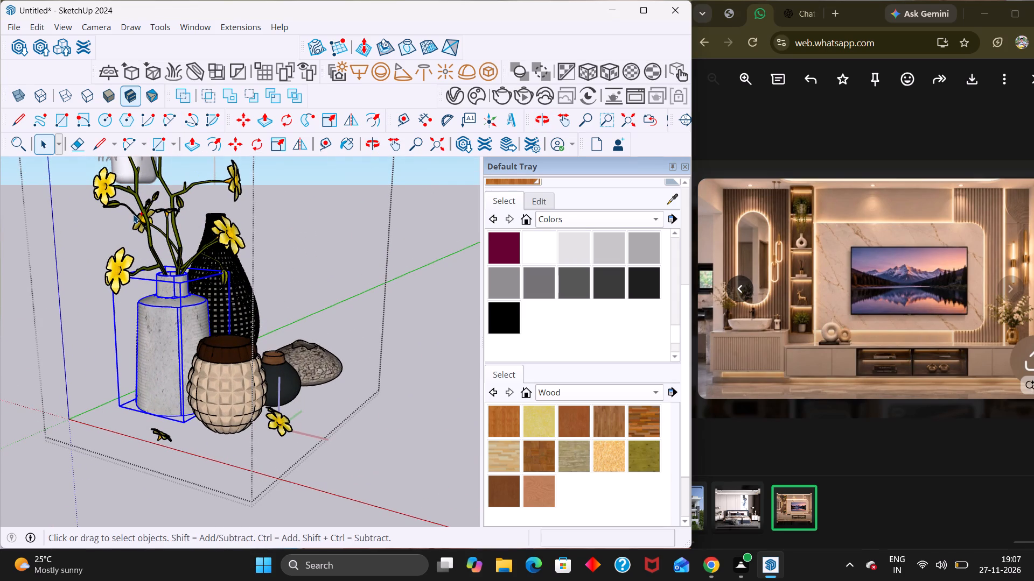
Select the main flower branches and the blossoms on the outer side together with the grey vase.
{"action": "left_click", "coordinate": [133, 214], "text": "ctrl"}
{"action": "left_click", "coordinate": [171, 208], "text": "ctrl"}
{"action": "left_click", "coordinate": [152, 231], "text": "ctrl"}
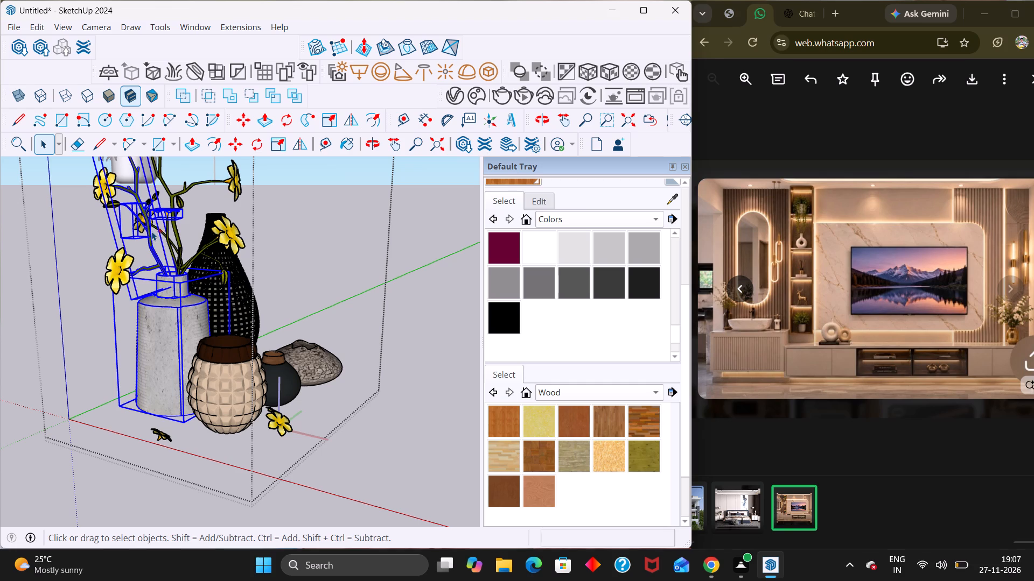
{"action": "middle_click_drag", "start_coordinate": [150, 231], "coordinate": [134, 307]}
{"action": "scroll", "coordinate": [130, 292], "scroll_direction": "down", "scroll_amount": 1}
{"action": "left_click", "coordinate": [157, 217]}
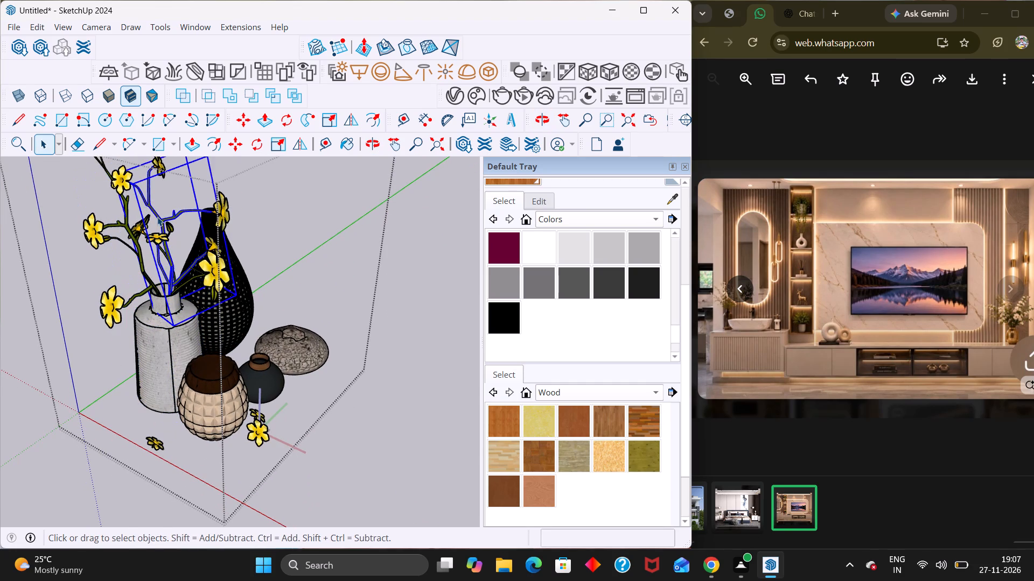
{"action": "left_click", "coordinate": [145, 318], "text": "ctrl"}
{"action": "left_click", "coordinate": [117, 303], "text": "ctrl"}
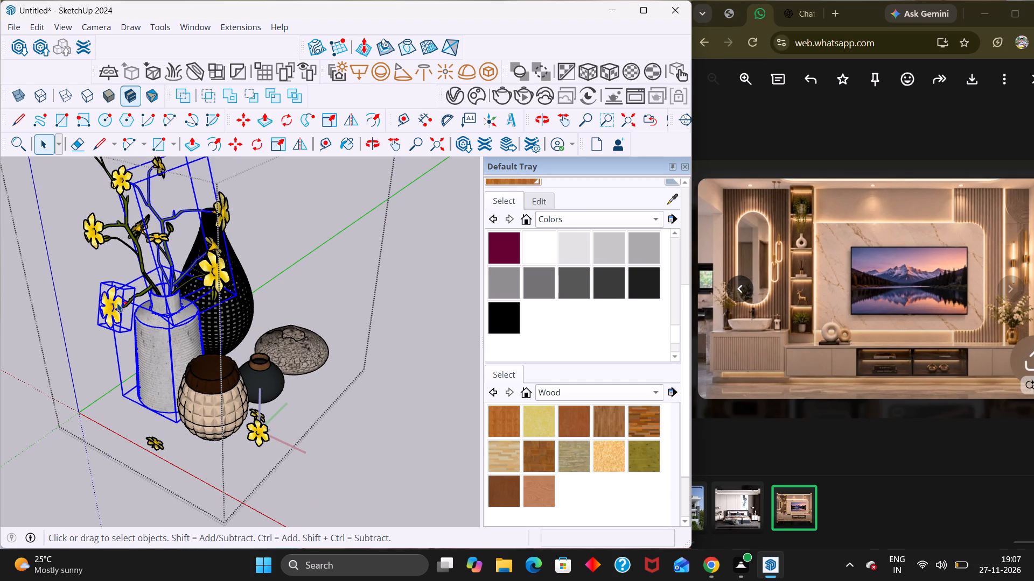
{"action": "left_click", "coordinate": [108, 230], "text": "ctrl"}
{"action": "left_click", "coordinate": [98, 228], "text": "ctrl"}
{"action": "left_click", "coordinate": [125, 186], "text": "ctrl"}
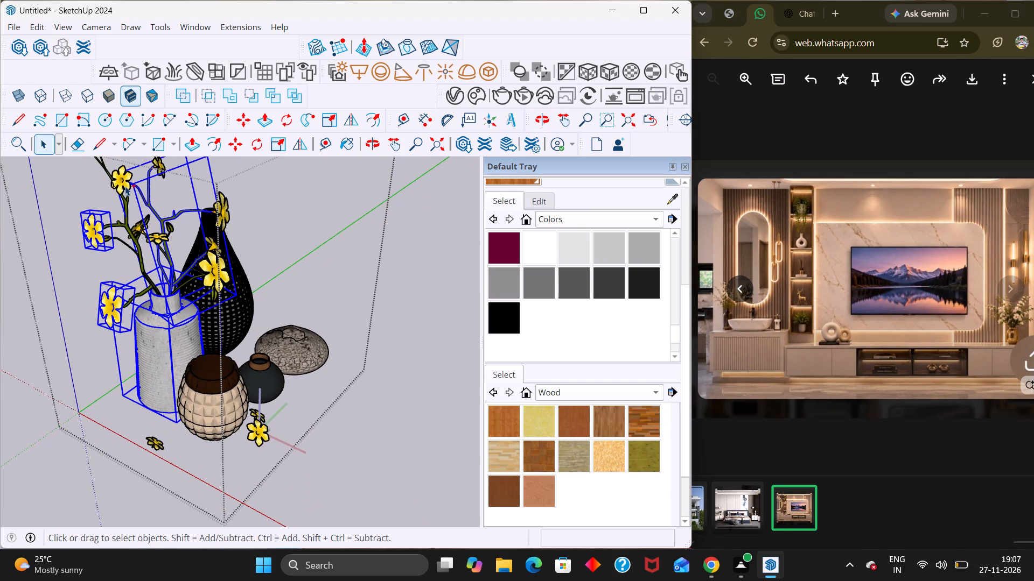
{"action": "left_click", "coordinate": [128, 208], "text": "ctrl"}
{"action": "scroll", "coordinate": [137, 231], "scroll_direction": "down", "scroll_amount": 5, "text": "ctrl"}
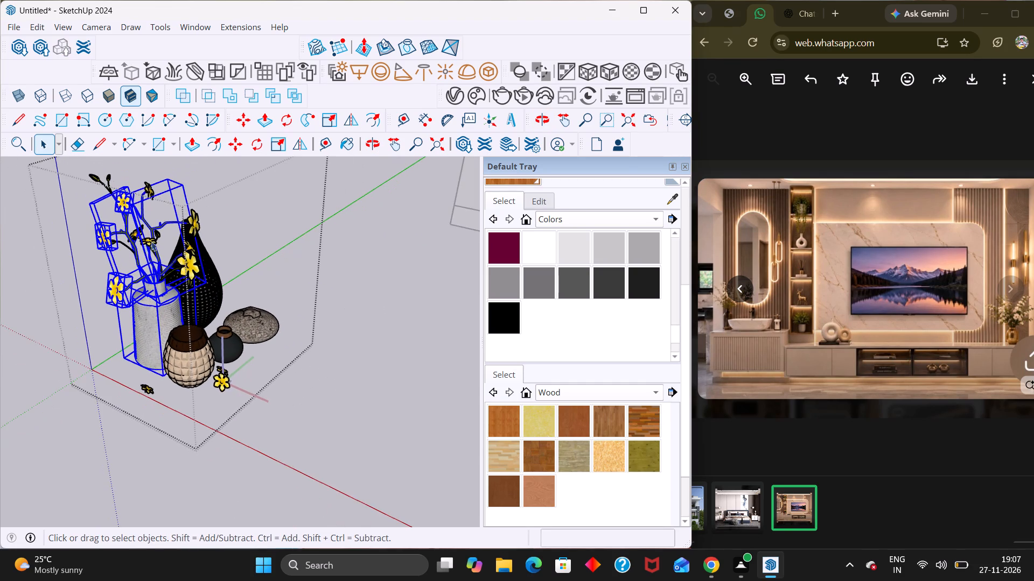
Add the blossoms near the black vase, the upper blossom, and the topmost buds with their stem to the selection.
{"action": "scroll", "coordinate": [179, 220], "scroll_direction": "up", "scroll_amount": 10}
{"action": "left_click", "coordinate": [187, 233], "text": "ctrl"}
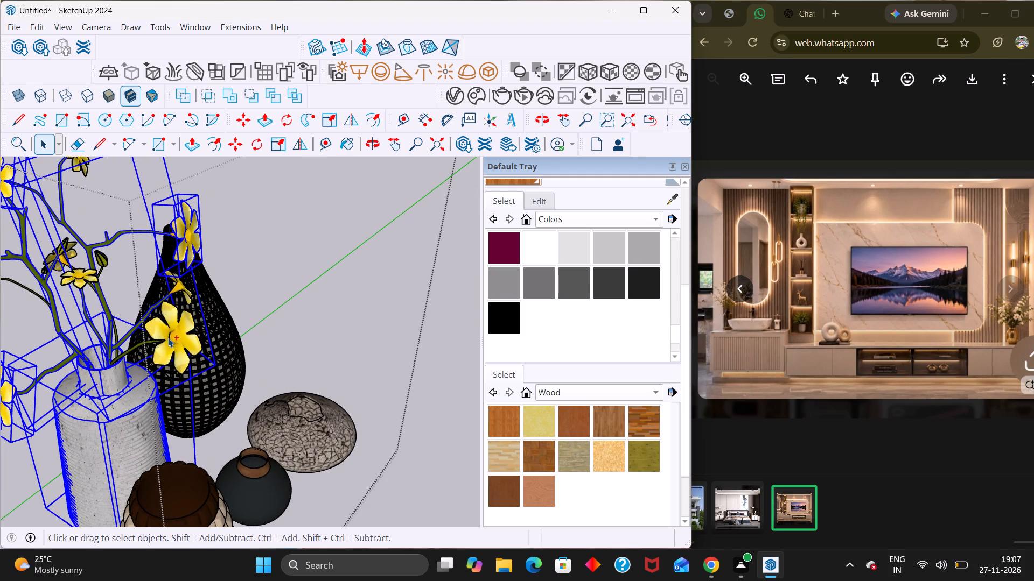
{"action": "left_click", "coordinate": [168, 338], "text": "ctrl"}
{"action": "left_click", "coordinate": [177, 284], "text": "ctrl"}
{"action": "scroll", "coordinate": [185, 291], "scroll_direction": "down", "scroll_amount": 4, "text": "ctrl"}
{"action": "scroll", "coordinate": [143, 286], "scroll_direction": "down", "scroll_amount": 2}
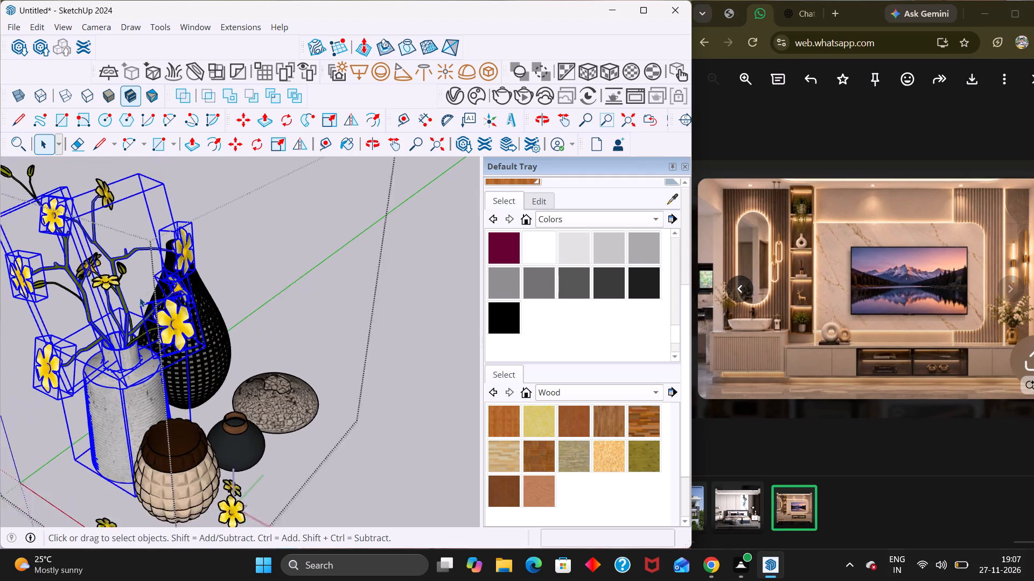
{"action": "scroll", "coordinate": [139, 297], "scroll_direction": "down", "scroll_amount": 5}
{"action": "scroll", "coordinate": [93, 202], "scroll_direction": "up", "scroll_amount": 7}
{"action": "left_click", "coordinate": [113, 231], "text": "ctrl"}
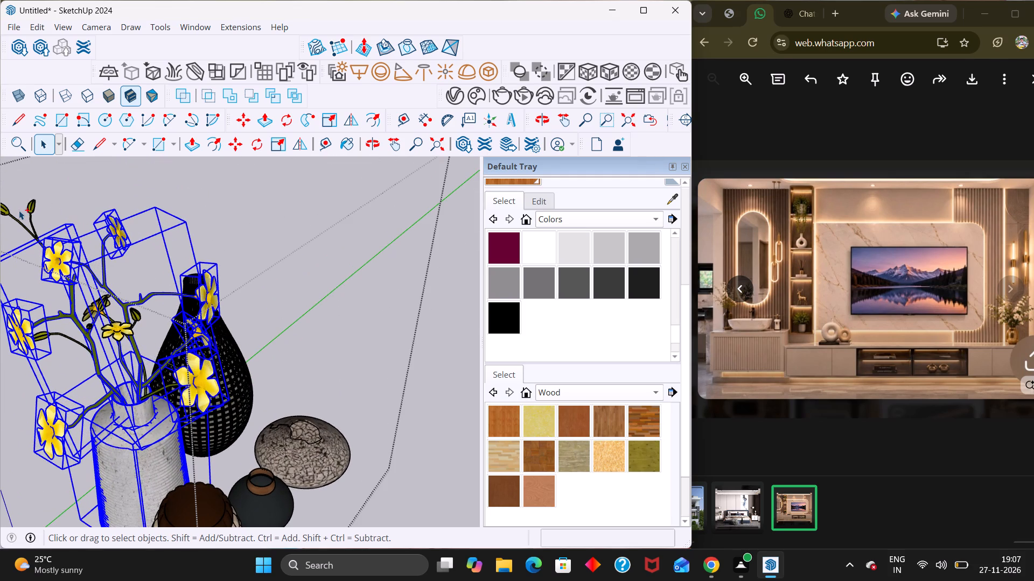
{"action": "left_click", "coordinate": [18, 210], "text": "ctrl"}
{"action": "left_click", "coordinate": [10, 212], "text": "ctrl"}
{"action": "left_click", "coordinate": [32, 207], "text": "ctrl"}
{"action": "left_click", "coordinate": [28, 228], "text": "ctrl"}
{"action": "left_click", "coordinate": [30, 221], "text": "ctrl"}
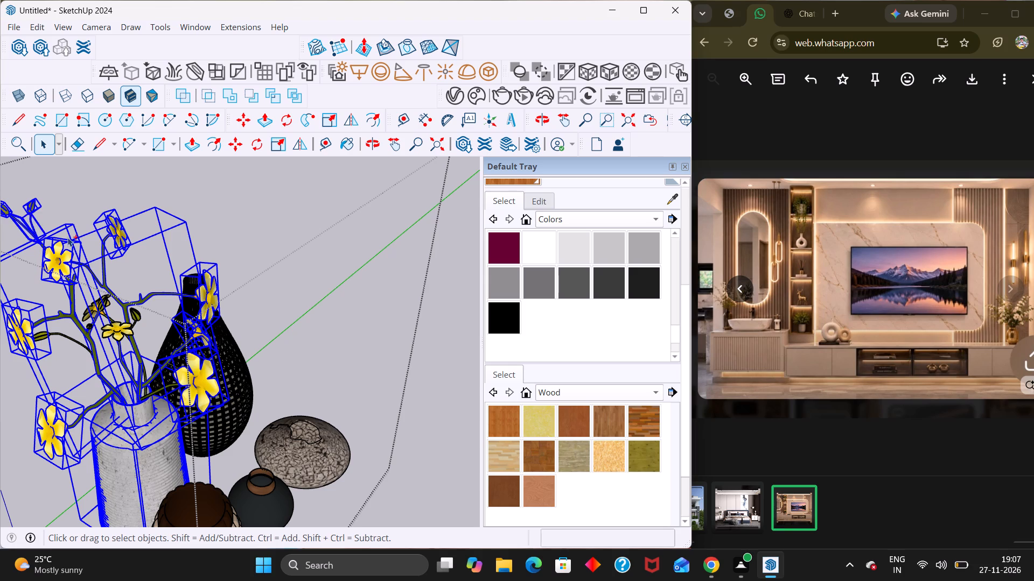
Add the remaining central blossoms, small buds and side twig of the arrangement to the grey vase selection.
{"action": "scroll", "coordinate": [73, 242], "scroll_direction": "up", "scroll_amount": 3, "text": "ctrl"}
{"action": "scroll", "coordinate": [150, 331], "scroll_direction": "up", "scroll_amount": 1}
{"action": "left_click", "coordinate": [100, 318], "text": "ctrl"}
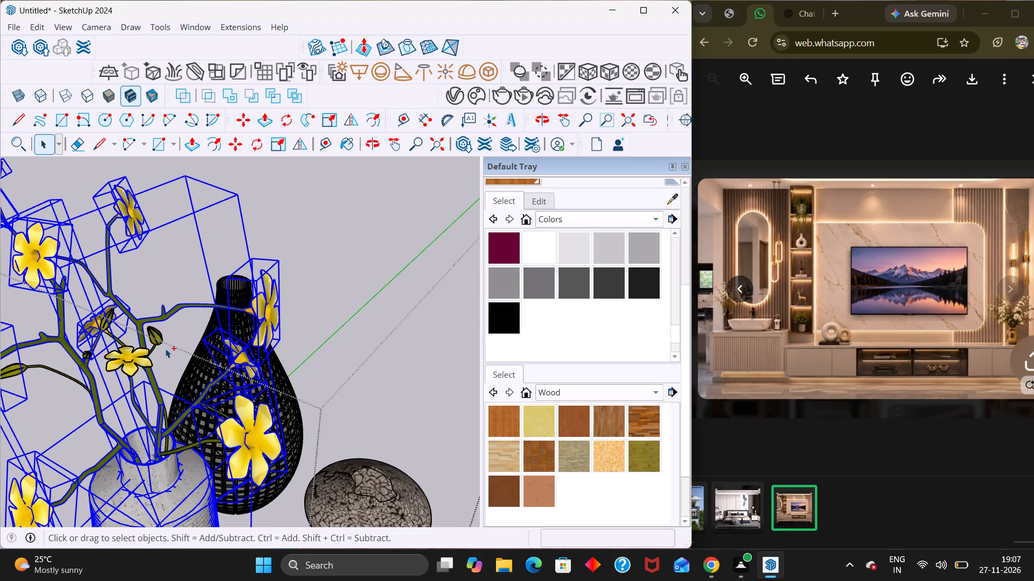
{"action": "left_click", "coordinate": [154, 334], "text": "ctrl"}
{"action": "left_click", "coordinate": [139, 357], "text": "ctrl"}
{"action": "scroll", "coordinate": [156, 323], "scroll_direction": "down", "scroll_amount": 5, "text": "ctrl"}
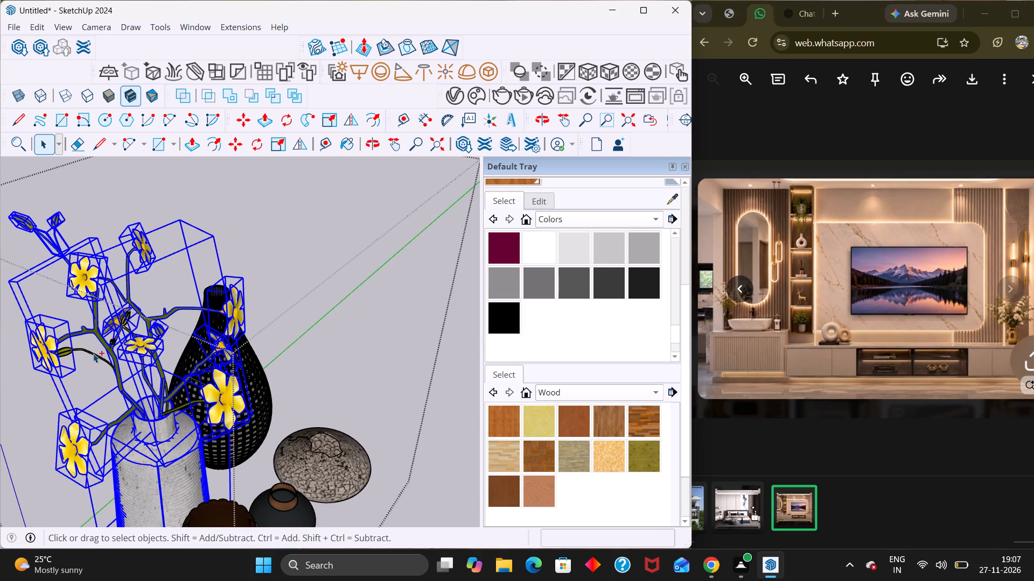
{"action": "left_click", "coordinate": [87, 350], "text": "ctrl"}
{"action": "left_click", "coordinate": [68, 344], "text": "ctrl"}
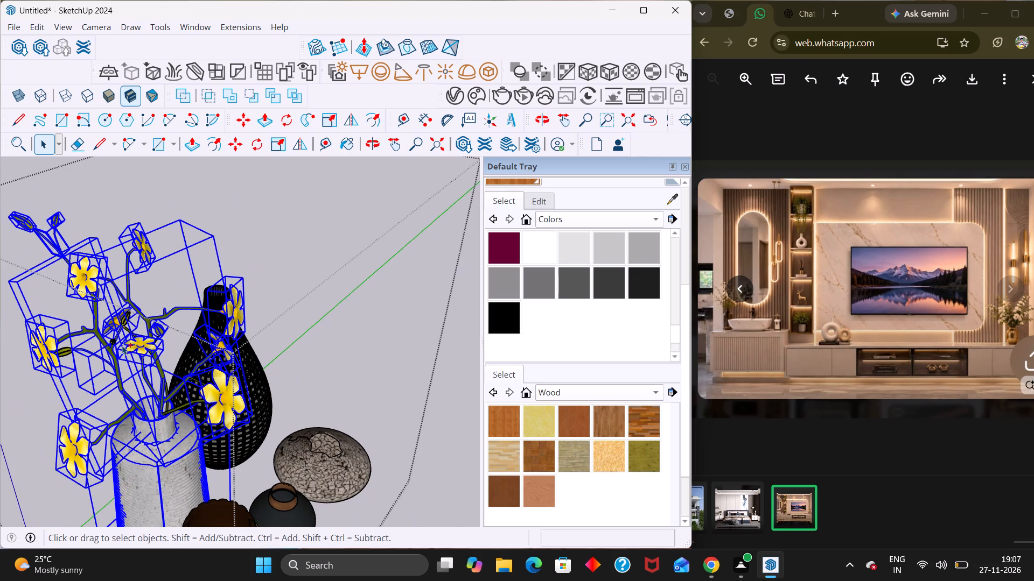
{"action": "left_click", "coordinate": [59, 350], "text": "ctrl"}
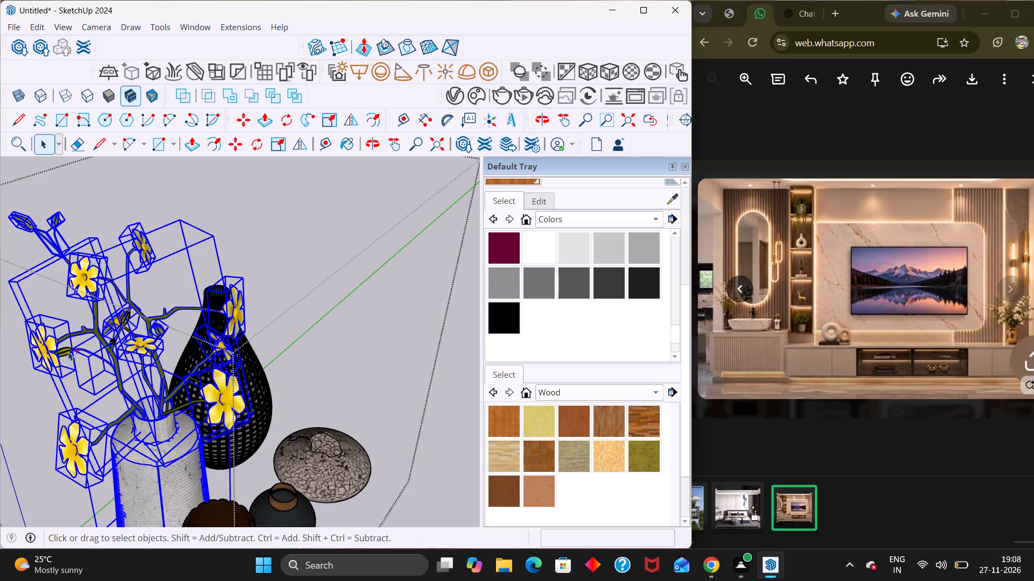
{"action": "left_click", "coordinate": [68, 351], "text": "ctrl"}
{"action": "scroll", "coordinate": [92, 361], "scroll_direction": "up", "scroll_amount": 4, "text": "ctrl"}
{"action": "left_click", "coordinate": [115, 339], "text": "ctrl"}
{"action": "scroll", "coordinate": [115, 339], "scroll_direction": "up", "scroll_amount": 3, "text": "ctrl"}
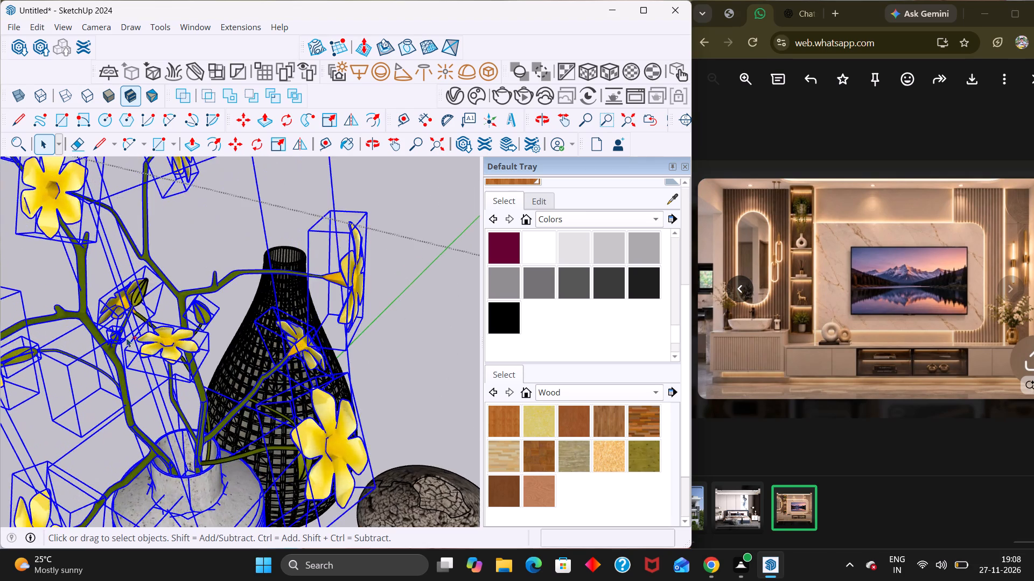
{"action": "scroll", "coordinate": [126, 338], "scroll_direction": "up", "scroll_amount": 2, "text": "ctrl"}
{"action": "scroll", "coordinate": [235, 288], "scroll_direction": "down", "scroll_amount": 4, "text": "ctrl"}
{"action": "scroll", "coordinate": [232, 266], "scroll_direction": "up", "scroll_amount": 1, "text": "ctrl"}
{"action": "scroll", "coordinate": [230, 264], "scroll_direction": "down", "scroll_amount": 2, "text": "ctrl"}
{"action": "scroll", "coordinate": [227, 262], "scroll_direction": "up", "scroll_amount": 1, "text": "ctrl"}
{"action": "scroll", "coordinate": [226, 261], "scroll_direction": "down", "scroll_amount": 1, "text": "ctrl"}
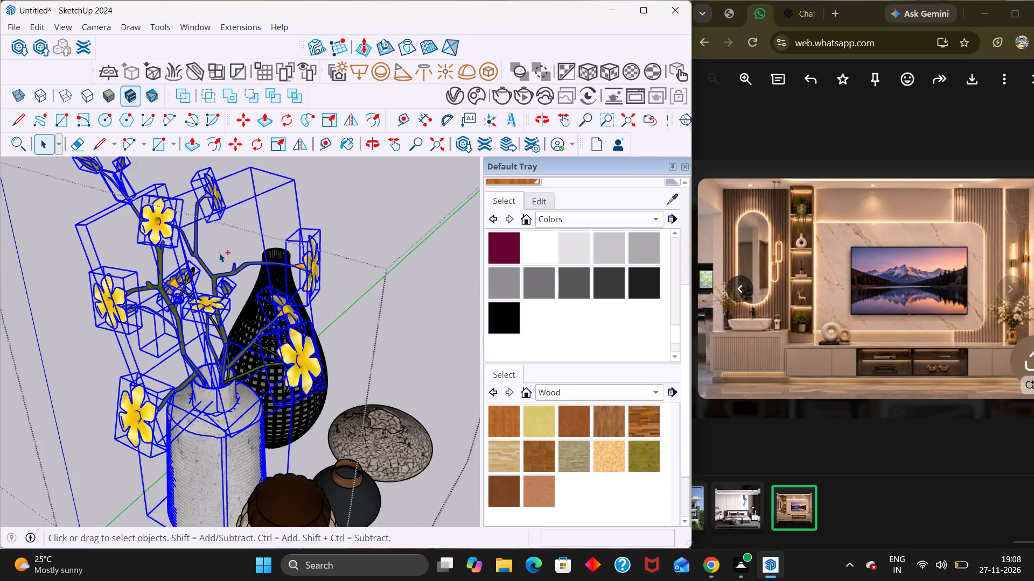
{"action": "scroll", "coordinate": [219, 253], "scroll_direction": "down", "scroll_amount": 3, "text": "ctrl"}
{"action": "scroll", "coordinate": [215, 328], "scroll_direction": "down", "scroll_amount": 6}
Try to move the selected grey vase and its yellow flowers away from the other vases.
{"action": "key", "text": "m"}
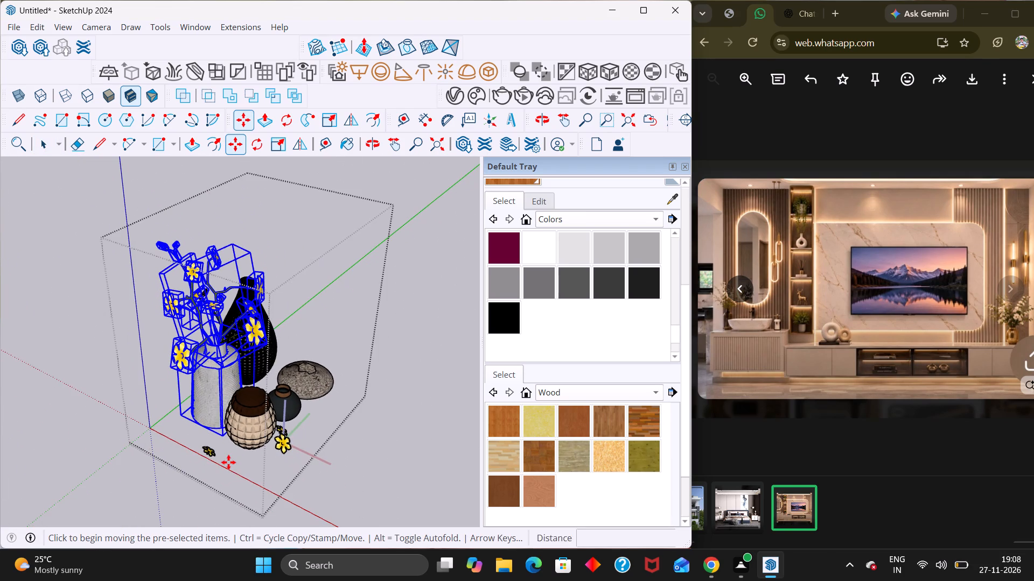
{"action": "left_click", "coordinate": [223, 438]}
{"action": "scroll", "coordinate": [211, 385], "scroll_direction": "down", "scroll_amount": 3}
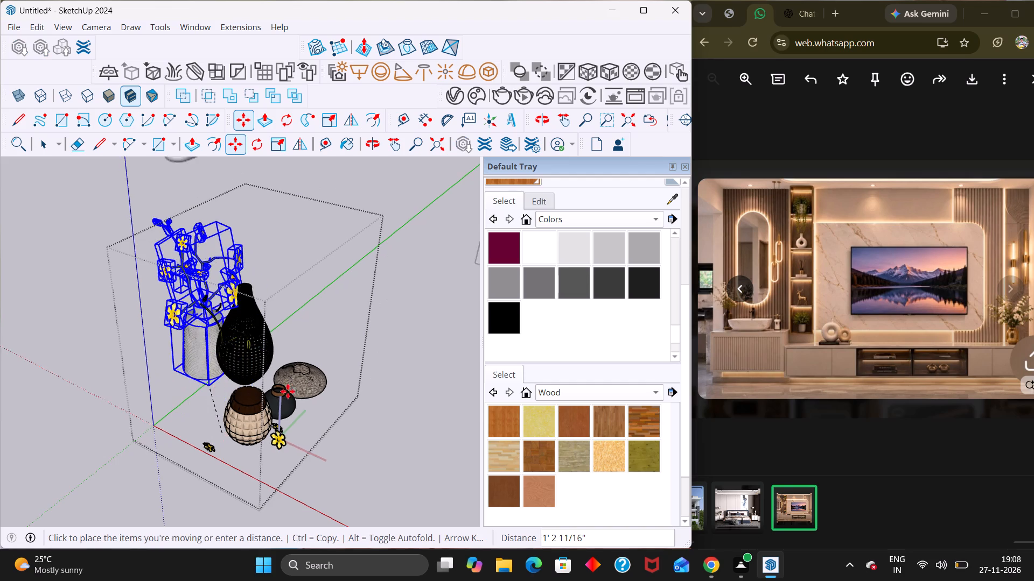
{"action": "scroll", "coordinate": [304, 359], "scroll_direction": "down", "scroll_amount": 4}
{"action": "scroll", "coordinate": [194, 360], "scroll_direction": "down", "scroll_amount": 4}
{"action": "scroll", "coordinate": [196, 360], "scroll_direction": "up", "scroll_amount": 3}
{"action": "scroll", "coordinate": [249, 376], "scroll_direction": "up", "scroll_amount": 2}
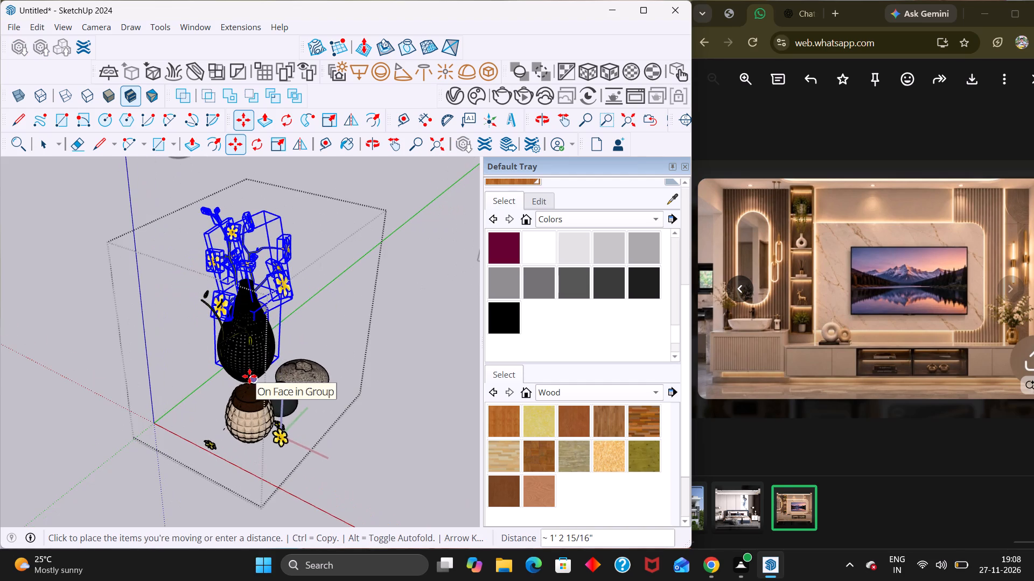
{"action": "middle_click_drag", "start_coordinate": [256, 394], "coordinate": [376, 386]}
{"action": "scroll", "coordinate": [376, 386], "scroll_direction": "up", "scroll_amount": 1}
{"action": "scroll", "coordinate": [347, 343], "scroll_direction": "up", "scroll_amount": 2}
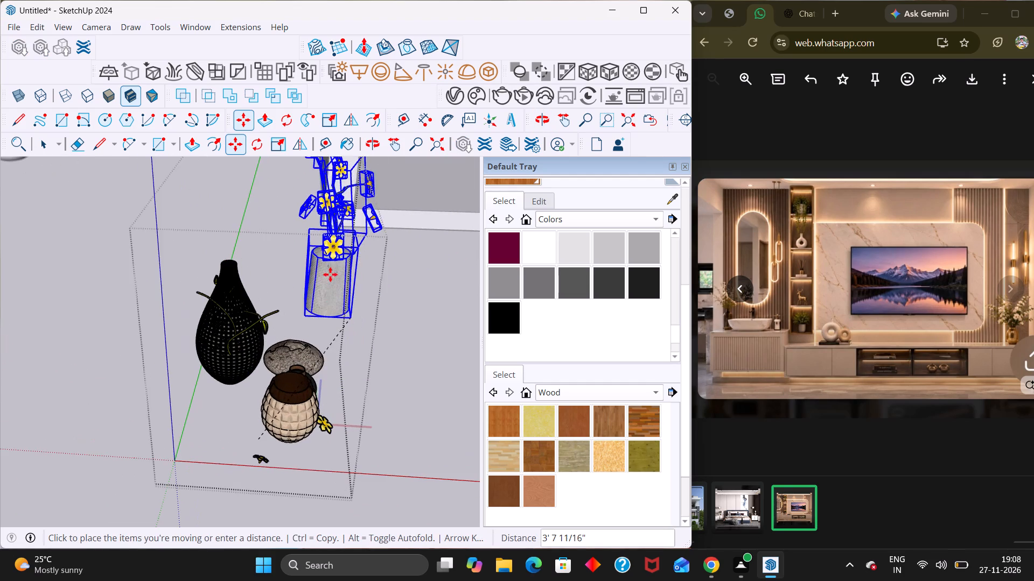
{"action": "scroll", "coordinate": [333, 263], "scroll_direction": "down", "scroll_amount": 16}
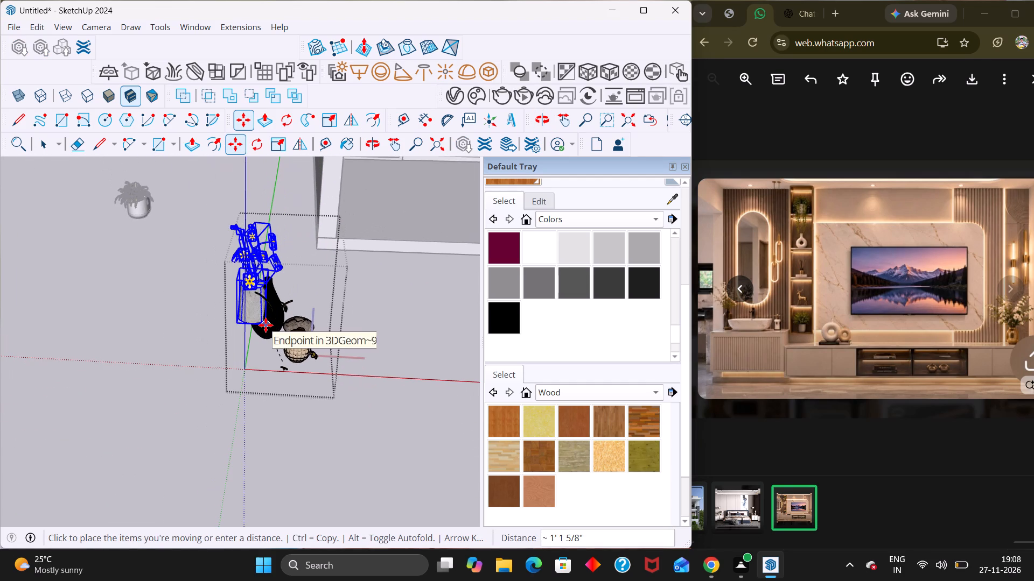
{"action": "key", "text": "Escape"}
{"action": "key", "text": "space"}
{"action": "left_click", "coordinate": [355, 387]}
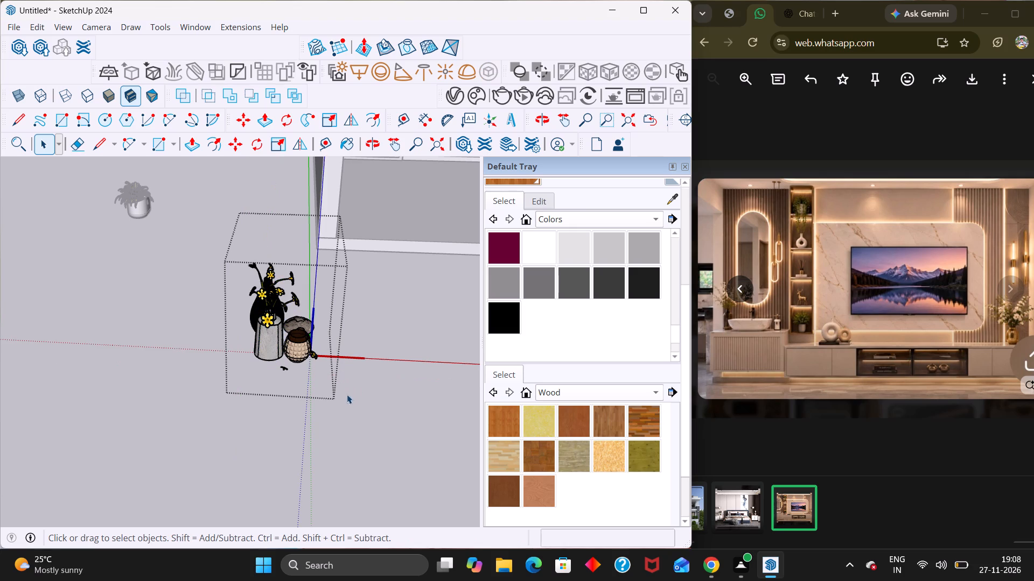
Reopen the nested flower vase set for editing so its individual pots can be selected.
{"action": "middle_click_drag", "start_coordinate": [303, 431], "coordinate": [191, 437]}
{"action": "scroll", "coordinate": [292, 440], "scroll_direction": "up", "scroll_amount": 1}
{"action": "scroll", "coordinate": [268, 386], "scroll_direction": "up", "scroll_amount": 5}
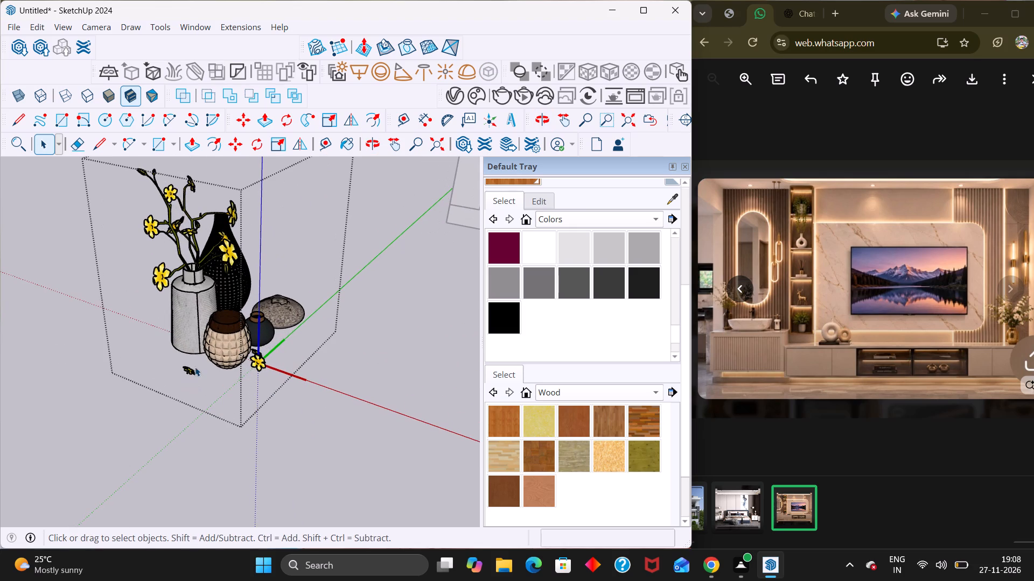
{"action": "left_click", "coordinate": [177, 371]}
{"action": "left_click", "coordinate": [189, 369]}
{"action": "left_click", "coordinate": [200, 364]}
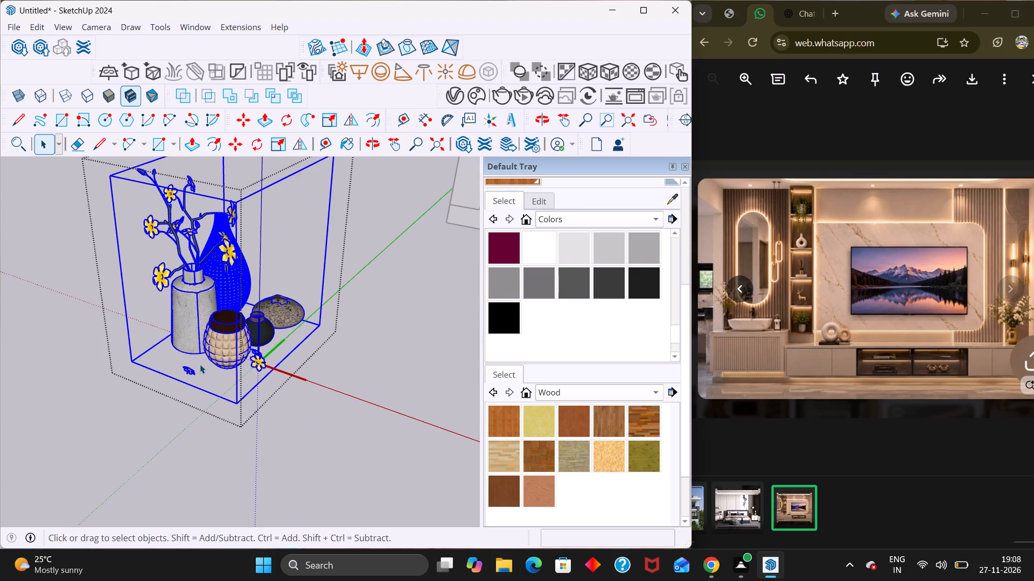
{"action": "left_click", "coordinate": [200, 364]}
{"action": "left_click", "coordinate": [223, 345]}
{"action": "triple_click", "coordinate": [223, 344]}
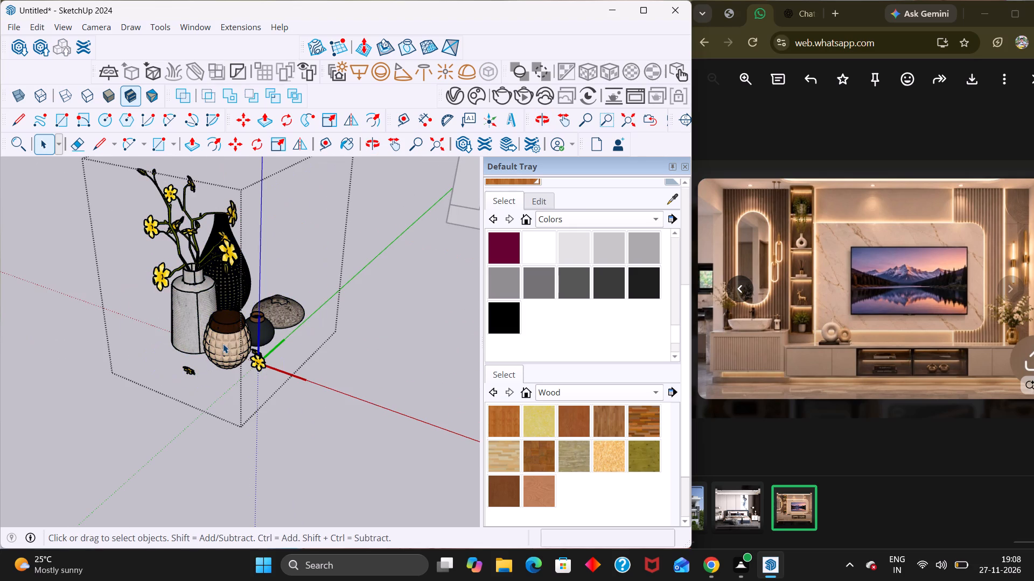
{"action": "double_click", "coordinate": [223, 344]}
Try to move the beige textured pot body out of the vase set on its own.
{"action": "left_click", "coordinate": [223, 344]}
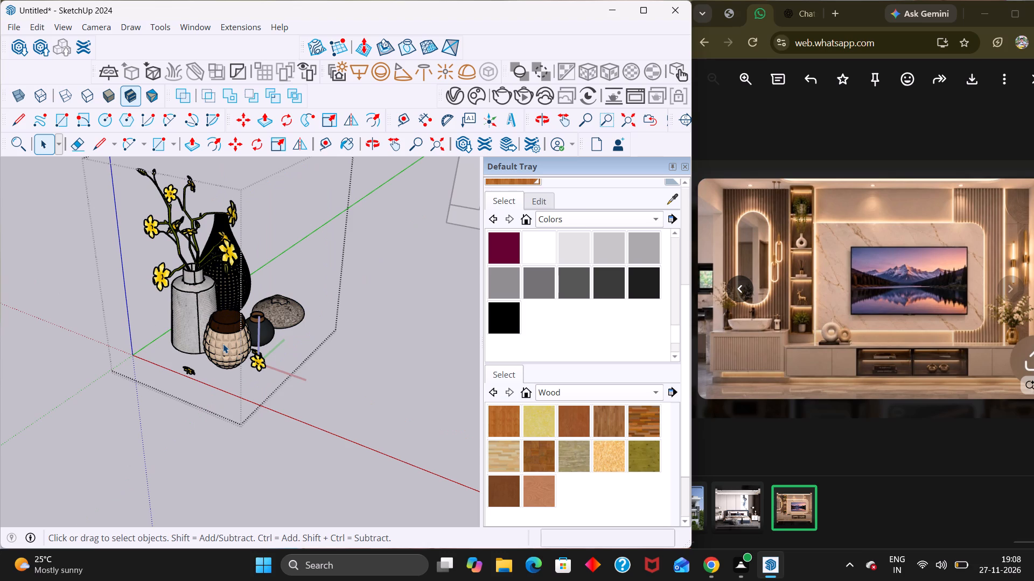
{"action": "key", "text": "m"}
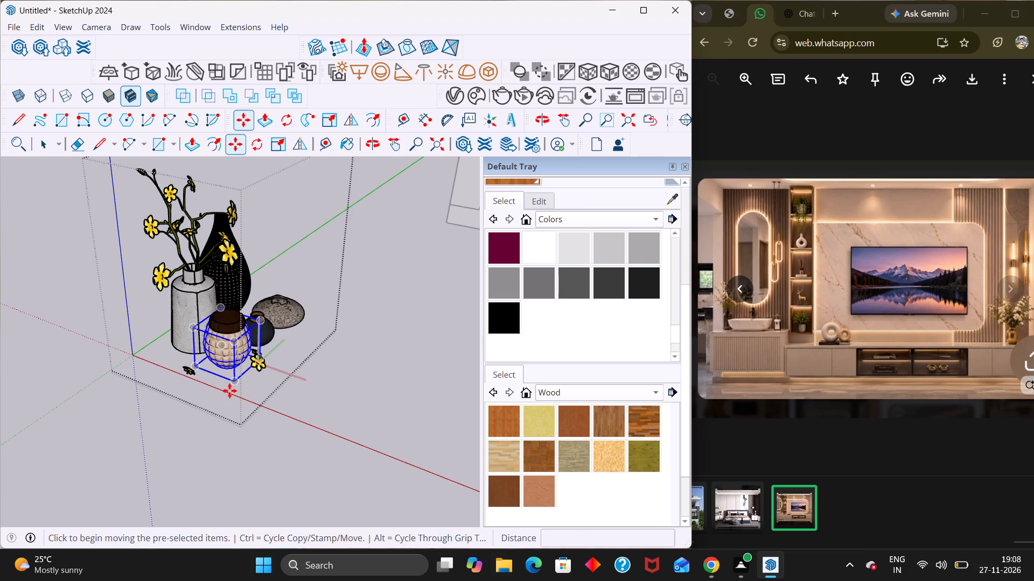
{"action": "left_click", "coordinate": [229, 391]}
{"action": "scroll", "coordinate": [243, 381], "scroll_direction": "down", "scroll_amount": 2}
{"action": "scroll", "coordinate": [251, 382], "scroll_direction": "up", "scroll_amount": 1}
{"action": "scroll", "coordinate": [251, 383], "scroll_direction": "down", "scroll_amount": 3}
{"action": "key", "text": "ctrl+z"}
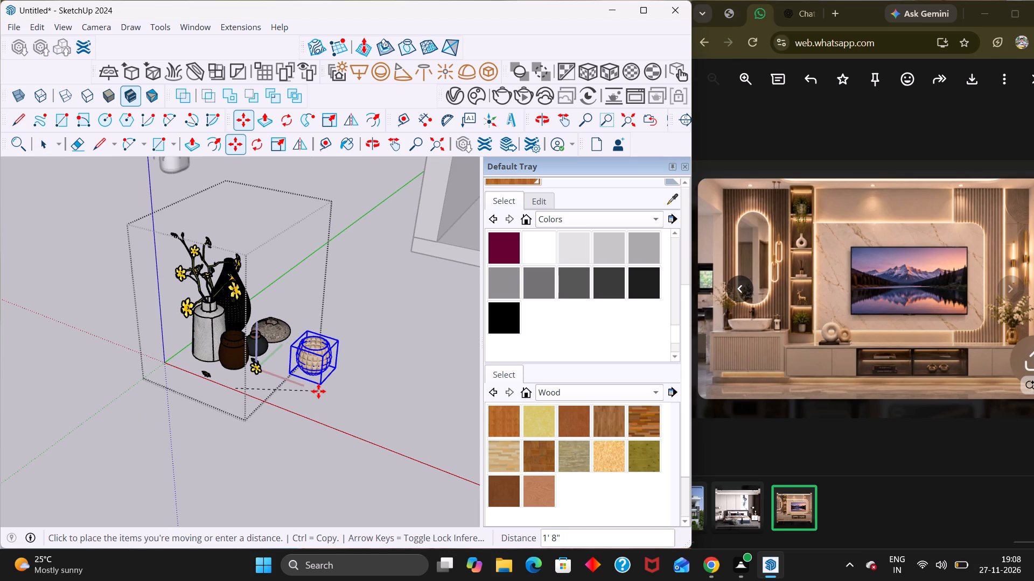
Move the beige textured pot together with its dark brown rim onto the low console beside the wooden shelf column.
{"action": "key", "text": "space"}
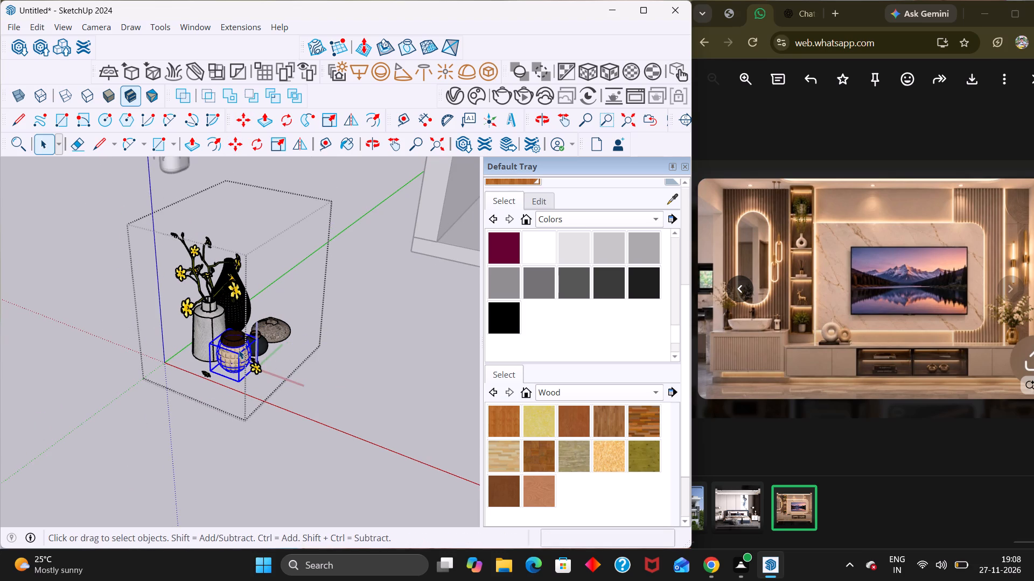
{"action": "left_click", "coordinate": [234, 335], "text": "shift"}
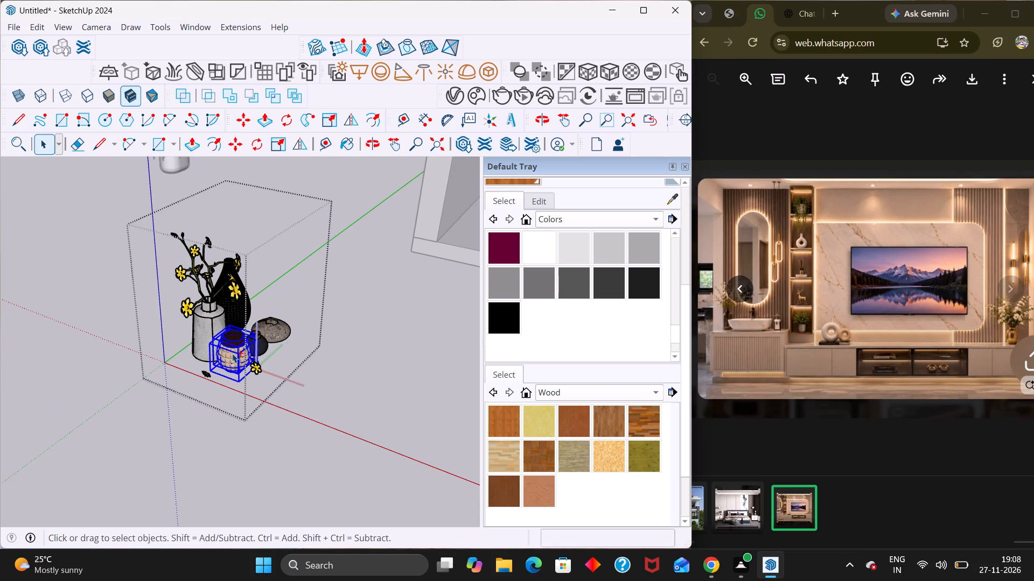
{"action": "scroll", "coordinate": [232, 353], "scroll_direction": "up", "scroll_amount": 4, "text": "shift"}
{"action": "key", "text": "m"}
{"action": "left_click", "coordinate": [239, 395]}
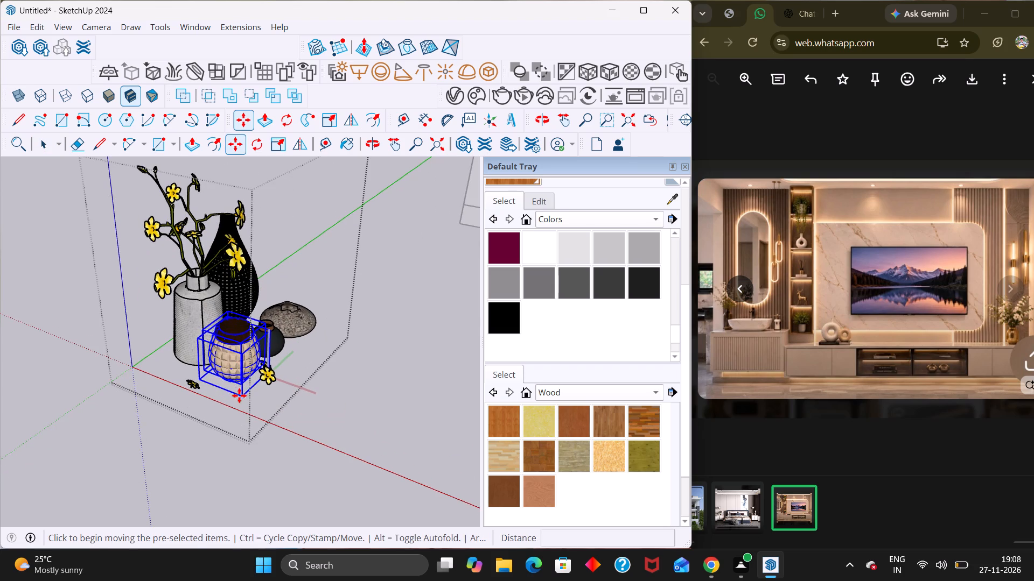
{"action": "scroll", "coordinate": [186, 383], "scroll_direction": "down", "scroll_amount": 4}
{"action": "scroll", "coordinate": [281, 388], "scroll_direction": "down", "scroll_amount": 12}
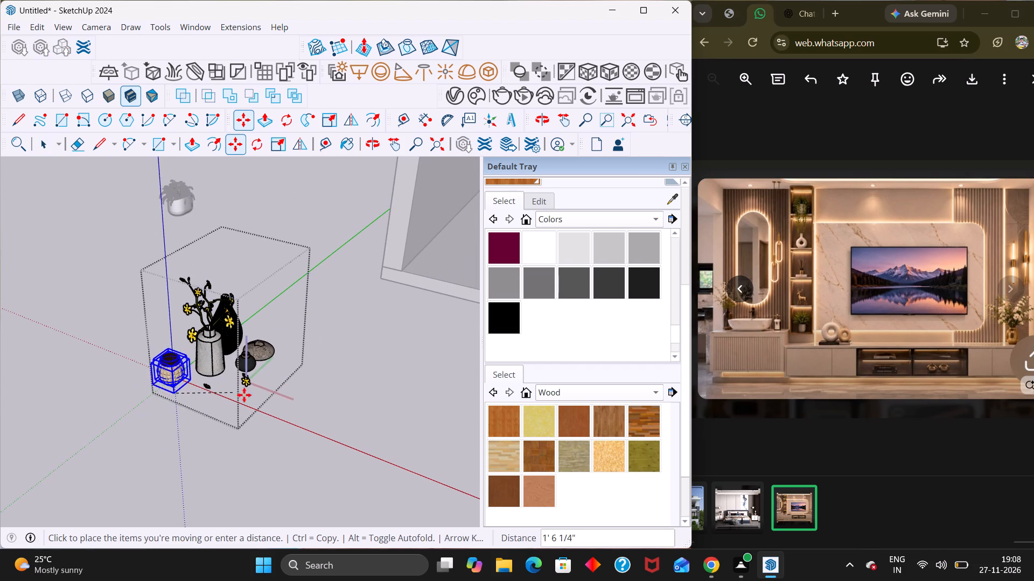
{"action": "scroll", "coordinate": [335, 377], "scroll_direction": "down", "scroll_amount": 1}
{"action": "middle_click_drag", "start_coordinate": [396, 375], "coordinate": [250, 394]}
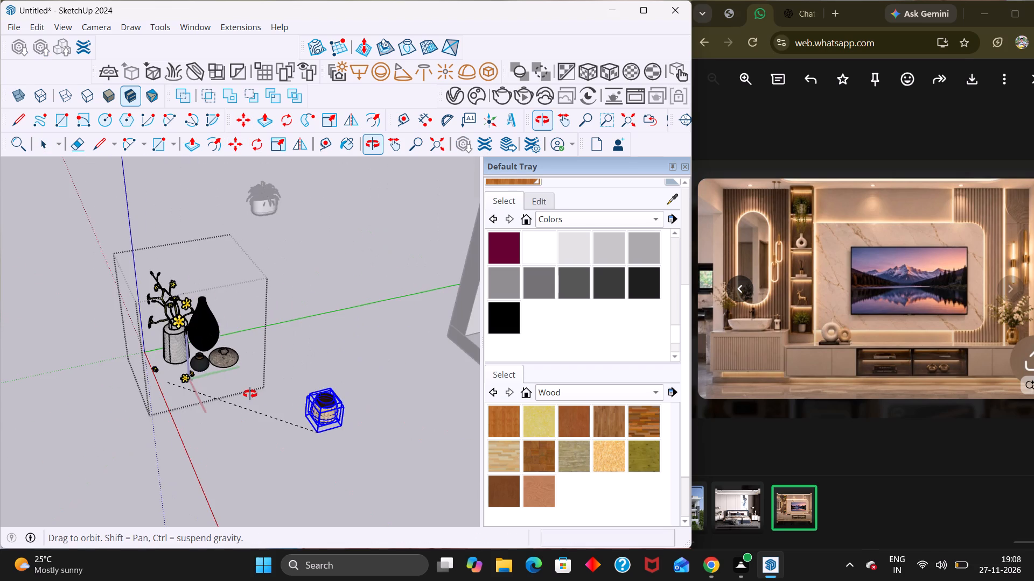
{"action": "middle_click_drag", "start_coordinate": [250, 394], "coordinate": [257, 388]}
{"action": "scroll", "coordinate": [250, 394], "scroll_direction": "down", "scroll_amount": 11}
{"action": "middle_click_drag", "start_coordinate": [240, 351], "coordinate": [244, 367]}
{"action": "middle_click_drag", "start_coordinate": [203, 372], "coordinate": [305, 355]}
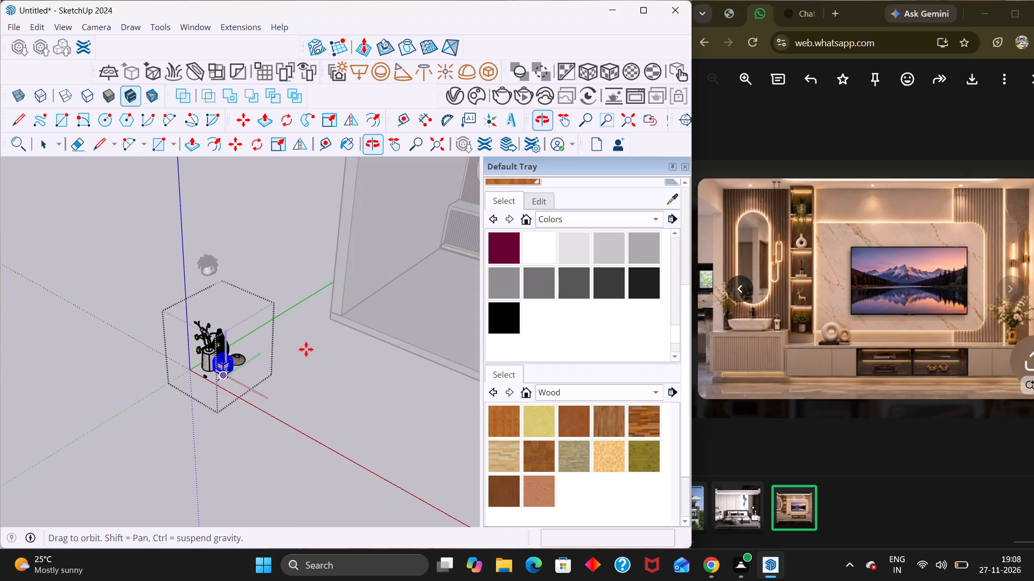
{"action": "scroll", "coordinate": [159, 369], "scroll_direction": "down", "scroll_amount": 10}
{"action": "scroll", "coordinate": [144, 385], "scroll_direction": "up", "scroll_amount": 1}
{"action": "scroll", "coordinate": [144, 385], "scroll_direction": "down", "scroll_amount": 2}
{"action": "middle_click_drag", "start_coordinate": [285, 377], "coordinate": [386, 277]}
{"action": "scroll", "coordinate": [386, 284], "scroll_direction": "up", "scroll_amount": 5}
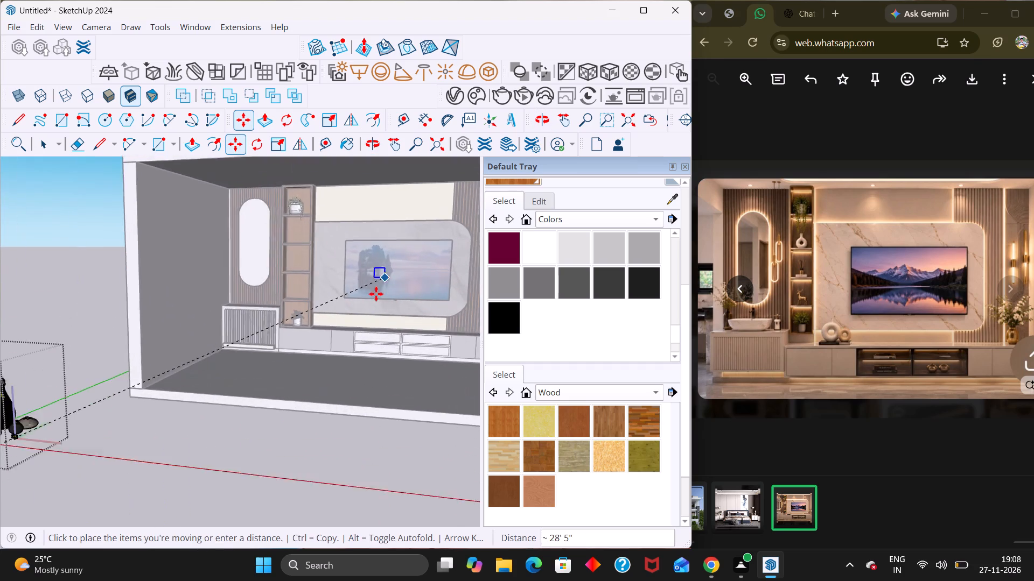
{"action": "scroll", "coordinate": [376, 294], "scroll_direction": "up", "scroll_amount": 7}
{"action": "middle_click_drag", "start_coordinate": [320, 317], "coordinate": [303, 362]}
{"action": "scroll", "coordinate": [294, 357], "scroll_direction": "up", "scroll_amount": 9}
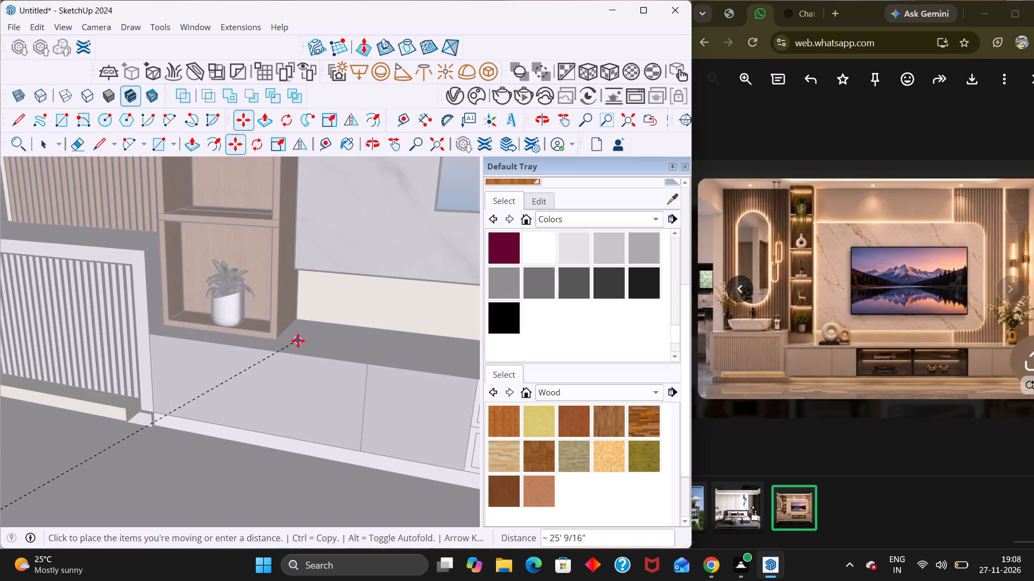
{"action": "middle_click_drag", "start_coordinate": [291, 360], "coordinate": [273, 401]}
{"action": "left_click", "coordinate": [329, 376]}
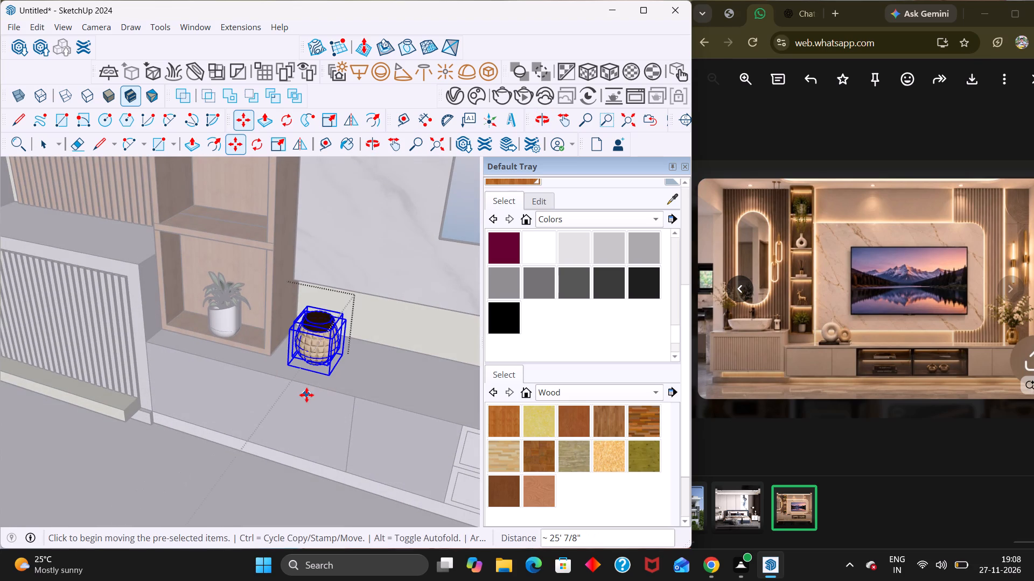
{"action": "key", "text": "space"}
{"action": "scroll", "coordinate": [323, 381], "scroll_direction": "down", "scroll_amount": 19}
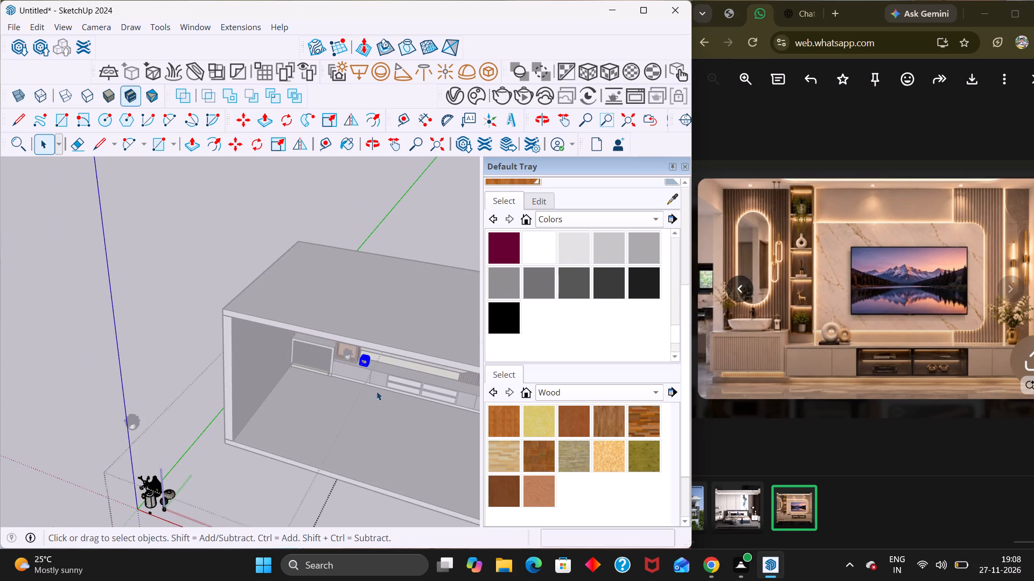
{"action": "left_click", "coordinate": [108, 356]}
{"action": "scroll", "coordinate": [301, 330], "scroll_direction": "down", "scroll_amount": 5}
{"action": "left_click", "coordinate": [366, 449]}
Examine how the beige textured pot sits on the console next to the shelf column.
{"action": "middle_click_drag", "start_coordinate": [343, 454], "coordinate": [346, 380]}
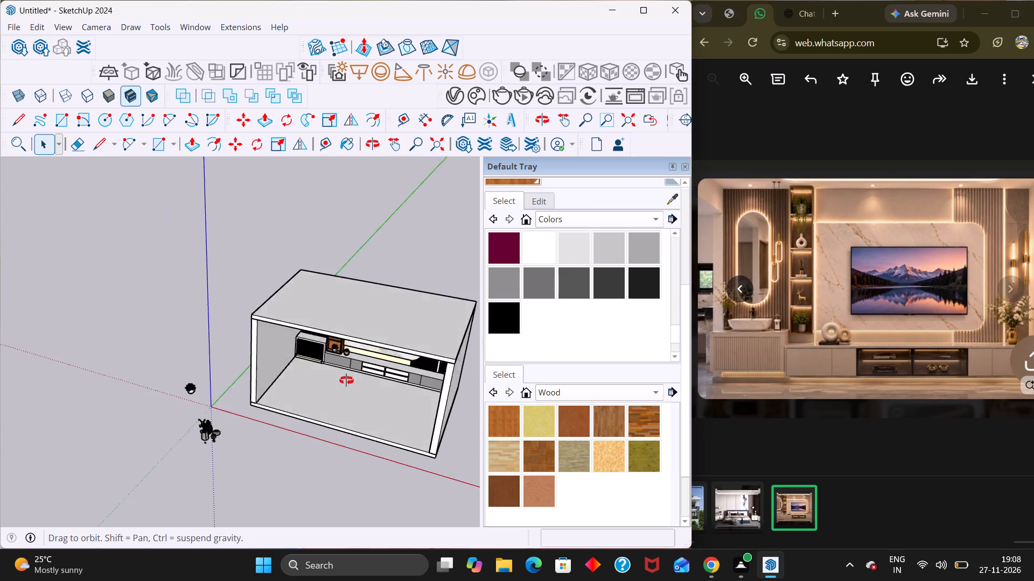
{"action": "middle_click_drag", "start_coordinate": [346, 380], "coordinate": [350, 349]}
{"action": "scroll", "coordinate": [347, 371], "scroll_direction": "up", "scroll_amount": 14}
{"action": "scroll", "coordinate": [110, 377], "scroll_direction": "down", "scroll_amount": 8}
{"action": "middle_click_drag", "start_coordinate": [177, 386], "coordinate": [185, 383]}
{"action": "scroll", "coordinate": [177, 386], "scroll_direction": "up", "scroll_amount": 2}
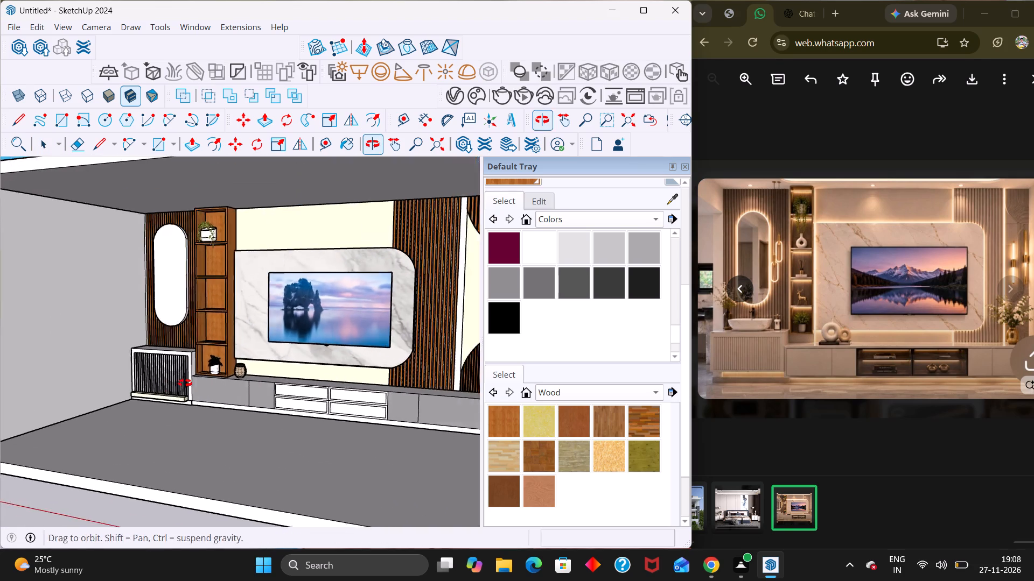
{"action": "middle_click_drag", "start_coordinate": [185, 383], "coordinate": [208, 372]}
{"action": "scroll", "coordinate": [185, 383], "scroll_direction": "up", "scroll_amount": 20}
{"action": "middle_click_drag", "start_coordinate": [249, 391], "coordinate": [256, 393]}
{"action": "middle_click_drag", "start_coordinate": [264, 389], "coordinate": [454, 396]}
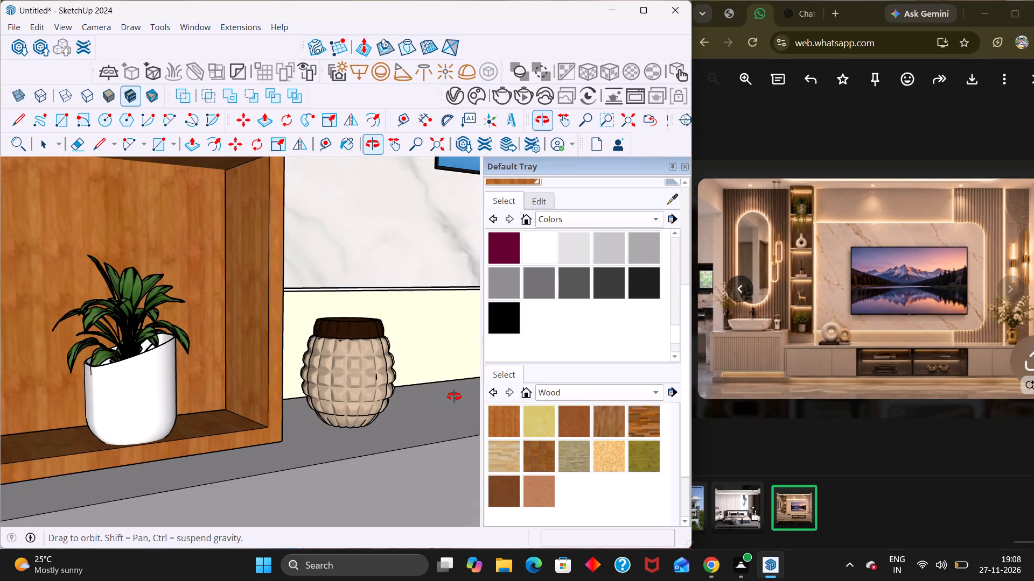
{"action": "middle_click_drag", "start_coordinate": [454, 396], "coordinate": [282, 414]}
{"action": "scroll", "coordinate": [282, 414], "scroll_direction": "down", "scroll_amount": 5}
{"action": "middle_click_drag", "start_coordinate": [309, 406], "coordinate": [328, 404]}
{"action": "scroll", "coordinate": [309, 406], "scroll_direction": "up", "scroll_amount": 1}
Reopen the vase set and move the beige pot with its rim onto the slatted cabinet's top, beside the shelf column.
{"action": "left_click", "coordinate": [314, 401]}
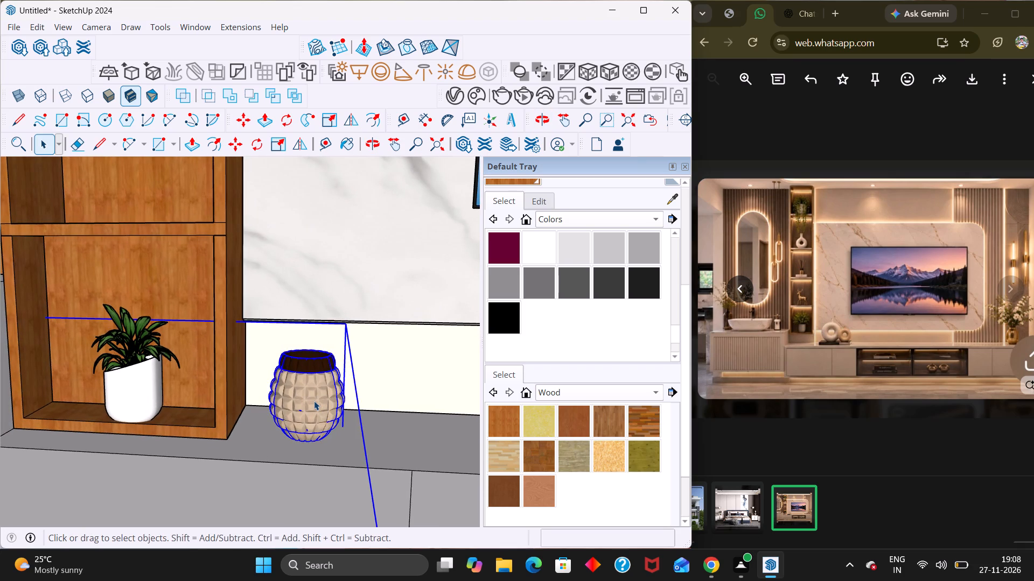
{"action": "double_click", "coordinate": [314, 401]}
{"action": "double_click", "coordinate": [314, 401]}
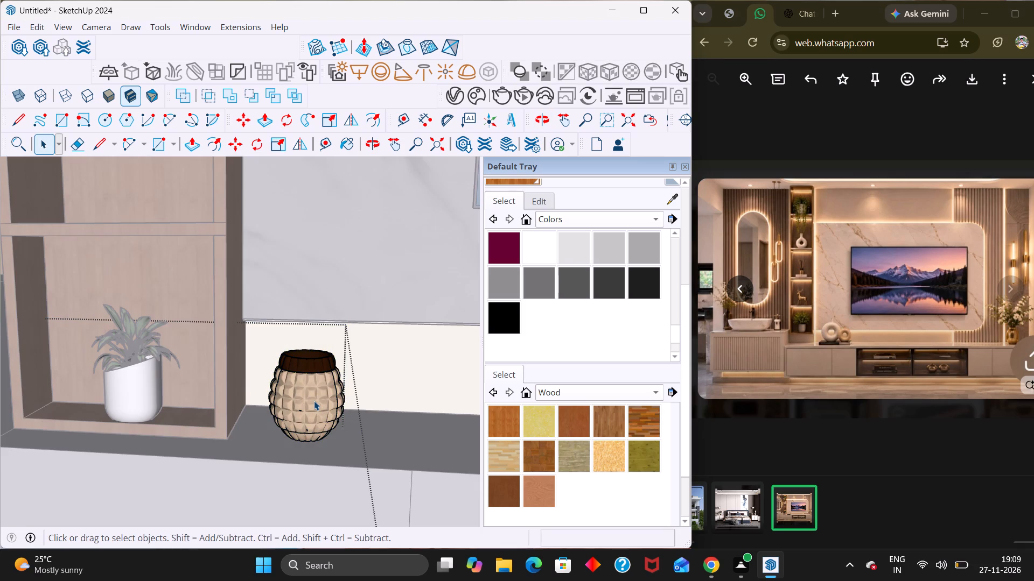
{"action": "left_click", "coordinate": [314, 388]}
{"action": "left_click", "coordinate": [312, 368]}
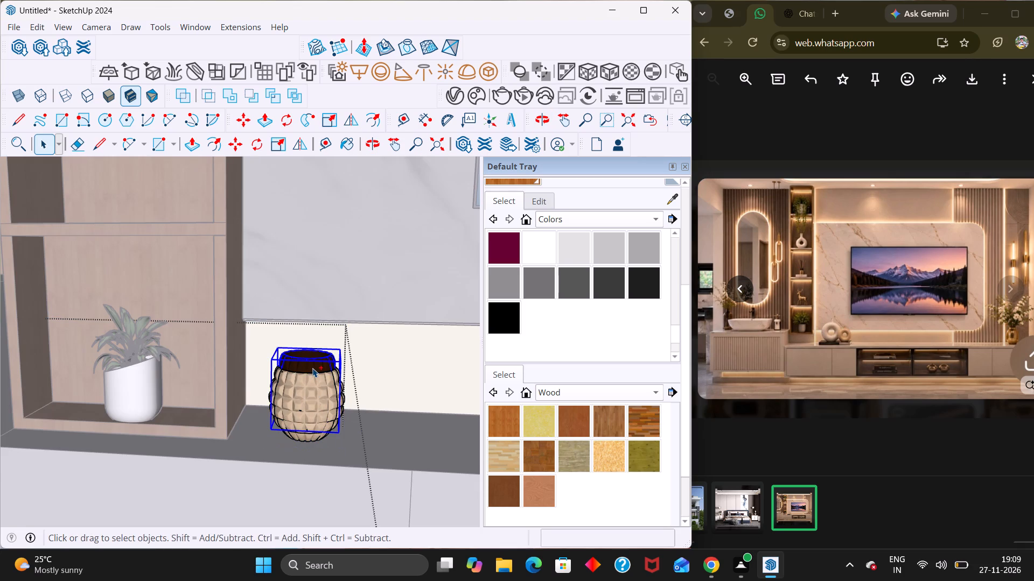
{"action": "left_click", "coordinate": [312, 368], "text": "ctrl"}
{"action": "left_click", "coordinate": [309, 386], "text": "ctrl"}
{"action": "middle_click_drag", "start_coordinate": [309, 386], "coordinate": [302, 414]}
{"action": "key", "text": "m"}
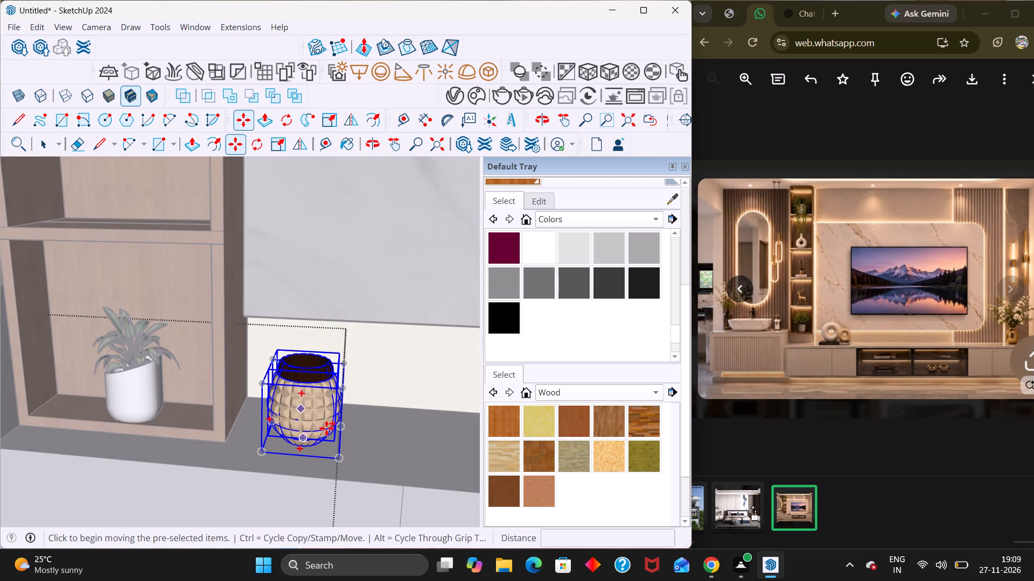
{"action": "left_click", "coordinate": [338, 460]}
{"action": "scroll", "coordinate": [340, 435], "scroll_direction": "down", "scroll_amount": 11}
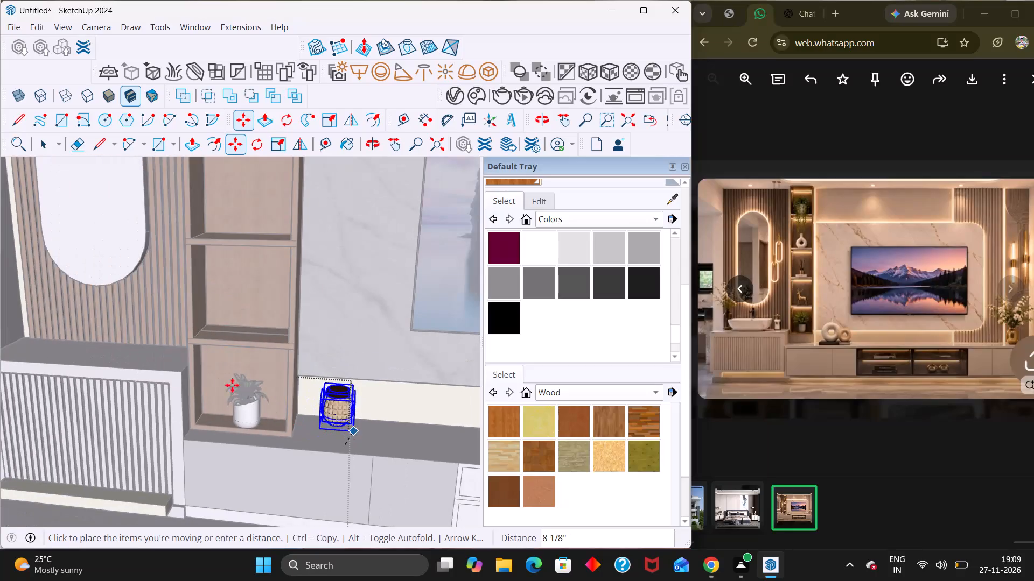
{"action": "scroll", "coordinate": [159, 328], "scroll_direction": "up", "scroll_amount": 2}
{"action": "middle_click_drag", "start_coordinate": [194, 381], "coordinate": [212, 425]}
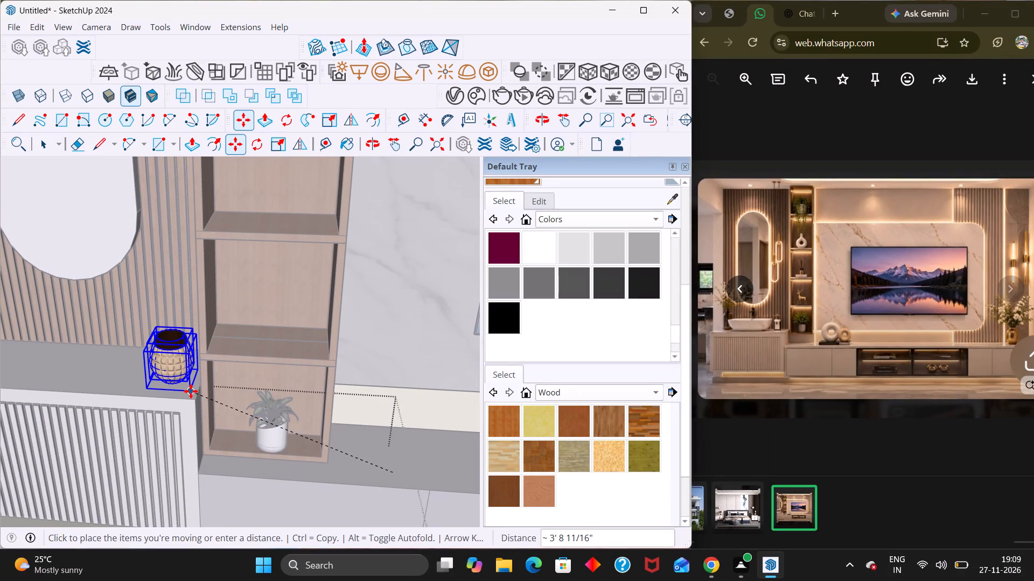
{"action": "left_click", "coordinate": [191, 388]}
{"action": "scroll", "coordinate": [197, 387], "scroll_direction": "down", "scroll_amount": 6}
{"action": "scroll", "coordinate": [299, 350], "scroll_direction": "up", "scroll_amount": 1}
{"action": "key", "text": "space"}
{"action": "scroll", "coordinate": [299, 350], "scroll_direction": "down", "scroll_amount": 10}
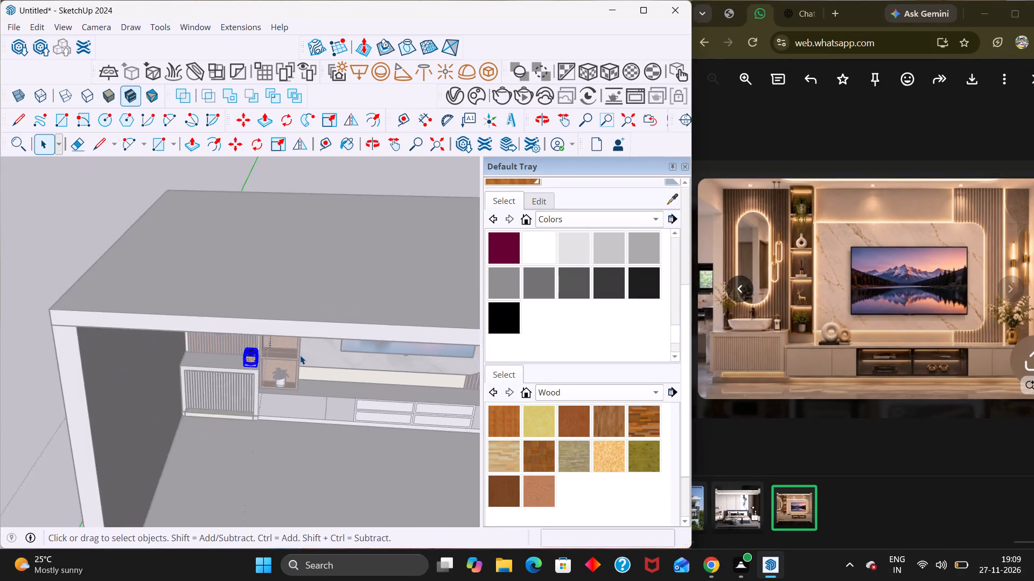
{"action": "scroll", "coordinate": [300, 355], "scroll_direction": "down", "scroll_amount": 4}
{"action": "left_click", "coordinate": [149, 327]}
{"action": "scroll", "coordinate": [150, 327], "scroll_direction": "down", "scroll_amount": 4}
{"action": "left_click", "coordinate": [323, 229]}
Examine the beige pot's placement on the slatted cabinet below the oval mirror.
{"action": "middle_click_drag", "start_coordinate": [304, 363], "coordinate": [292, 292]}
{"action": "scroll", "coordinate": [299, 330], "scroll_direction": "up", "scroll_amount": 1}
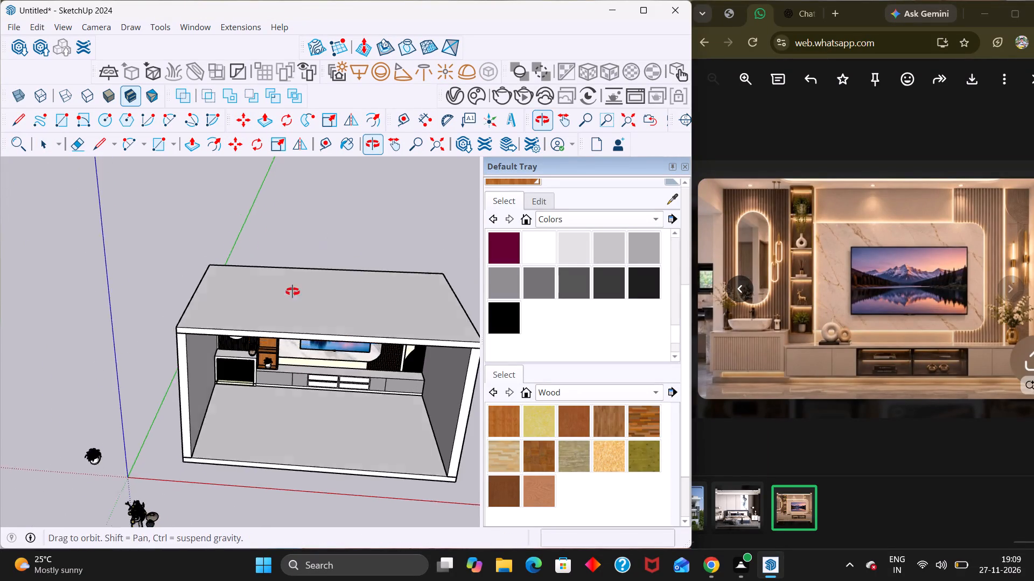
{"action": "middle_click_drag", "start_coordinate": [292, 292], "coordinate": [288, 287]}
{"action": "scroll", "coordinate": [292, 292], "scroll_direction": "up", "scroll_amount": 20}
{"action": "middle_click_drag", "start_coordinate": [262, 423], "coordinate": [333, 407]}
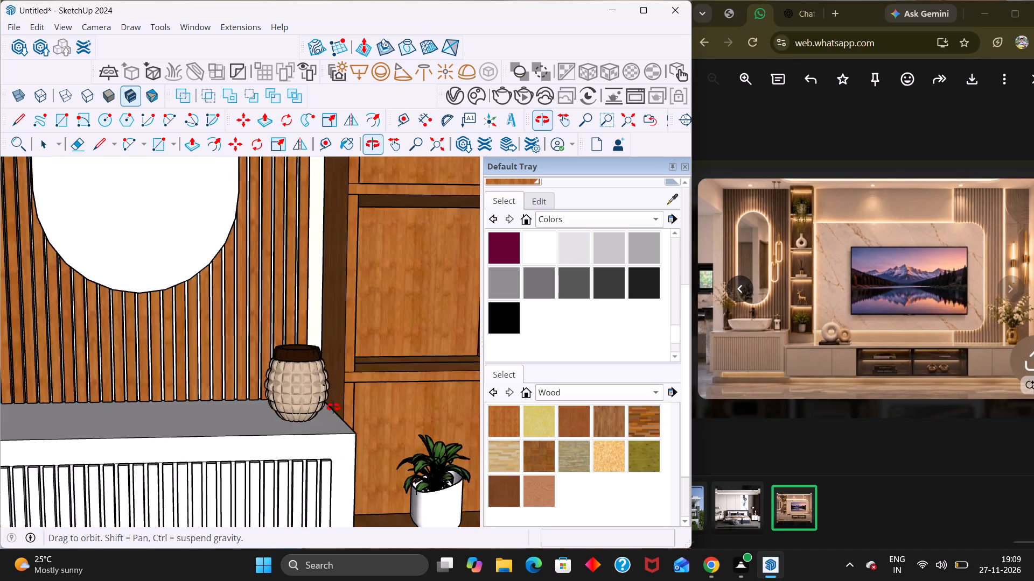
{"action": "middle_click_drag", "start_coordinate": [333, 407], "coordinate": [212, 375]}
{"action": "scroll", "coordinate": [199, 377], "scroll_direction": "down", "scroll_amount": 16}
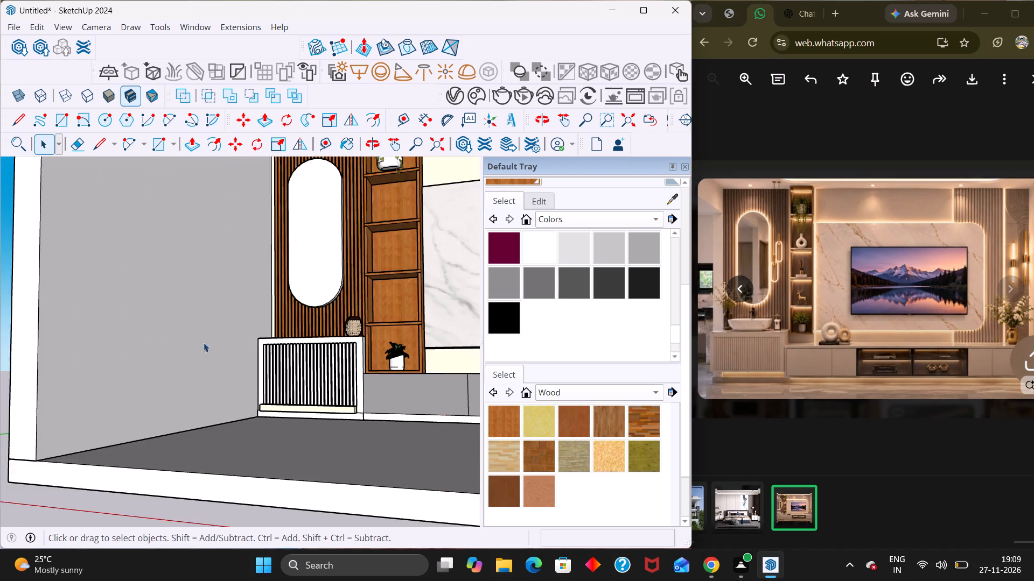
{"action": "scroll", "coordinate": [204, 343], "scroll_direction": "down", "scroll_amount": 13}
{"action": "scroll", "coordinate": [57, 380], "scroll_direction": "up", "scroll_amount": 7}
Reopen the vase set and delete the flat stone-textured dish and the small dark round pot with its brown neck.
{"action": "middle_click_drag", "start_coordinate": [150, 385], "coordinate": [191, 433]}
{"action": "scroll", "coordinate": [180, 434], "scroll_direction": "up", "scroll_amount": 3}
{"action": "middle_click_drag", "start_coordinate": [208, 441], "coordinate": [55, 350]}
{"action": "scroll", "coordinate": [55, 350], "scroll_direction": "up", "scroll_amount": 2}
{"action": "middle_click_drag", "start_coordinate": [158, 442], "coordinate": [253, 445]}
{"action": "scroll", "coordinate": [160, 442], "scroll_direction": "down", "scroll_amount": 6}
{"action": "scroll", "coordinate": [178, 403], "scroll_direction": "up", "scroll_amount": 3}
{"action": "middle_click_drag", "start_coordinate": [167, 366], "coordinate": [167, 394]}
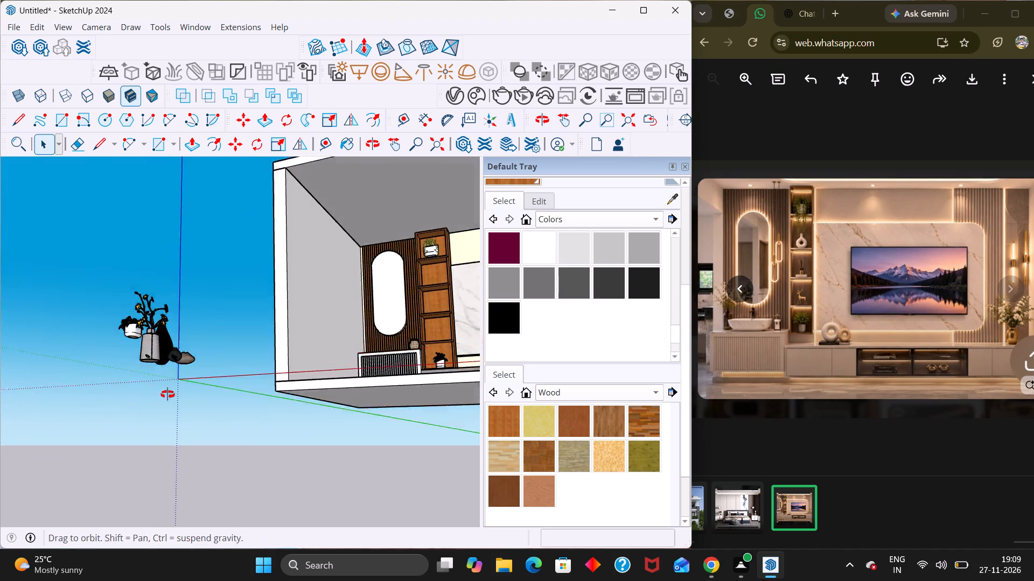
{"action": "middle_click_drag", "start_coordinate": [167, 394], "coordinate": [174, 456]}
{"action": "scroll", "coordinate": [174, 462], "scroll_direction": "up", "scroll_amount": 3}
{"action": "middle_click_drag", "start_coordinate": [167, 413], "coordinate": [161, 342]}
{"action": "scroll", "coordinate": [168, 412], "scroll_direction": "up", "scroll_amount": 1}
{"action": "left_click", "coordinate": [142, 336]}
{"action": "scroll", "coordinate": [142, 336], "scroll_direction": "up", "scroll_amount": 1}
{"action": "middle_click_drag", "start_coordinate": [142, 336], "coordinate": [159, 437]}
{"action": "double_click", "coordinate": [156, 403]}
{"action": "scroll", "coordinate": [192, 396], "scroll_direction": "up", "scroll_amount": 4}
{"action": "left_click", "coordinate": [174, 394]}
{"action": "middle_click_drag", "start_coordinate": [174, 394], "coordinate": [167, 393]}
{"action": "scroll", "coordinate": [174, 394], "scroll_direction": "up", "scroll_amount": 3}
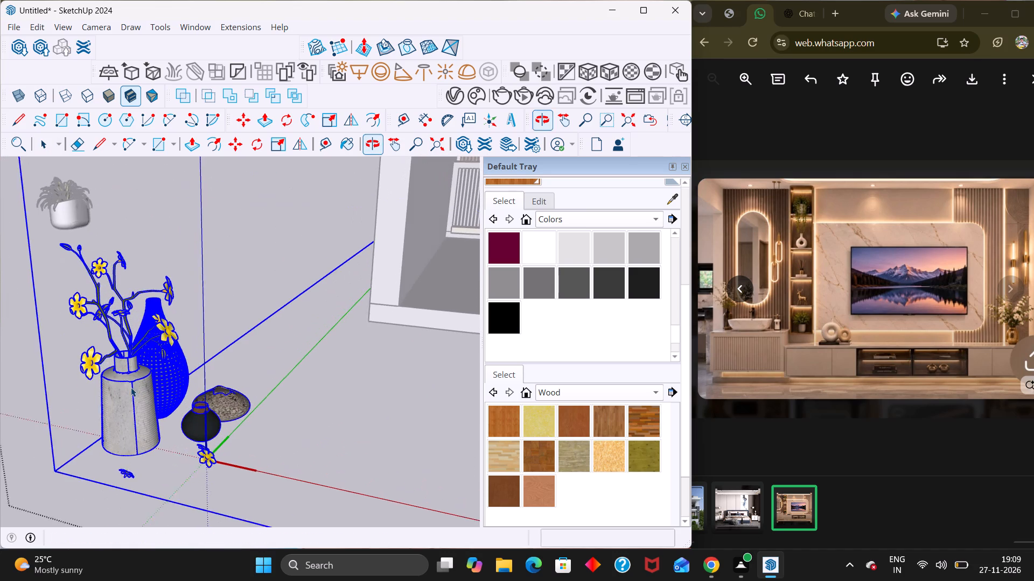
{"action": "double_click", "coordinate": [178, 394]}
{"action": "scroll", "coordinate": [181, 389], "scroll_direction": "up", "scroll_amount": 1}
{"action": "left_click", "coordinate": [177, 387]}
{"action": "scroll", "coordinate": [177, 387], "scroll_direction": "up", "scroll_amount": 2}
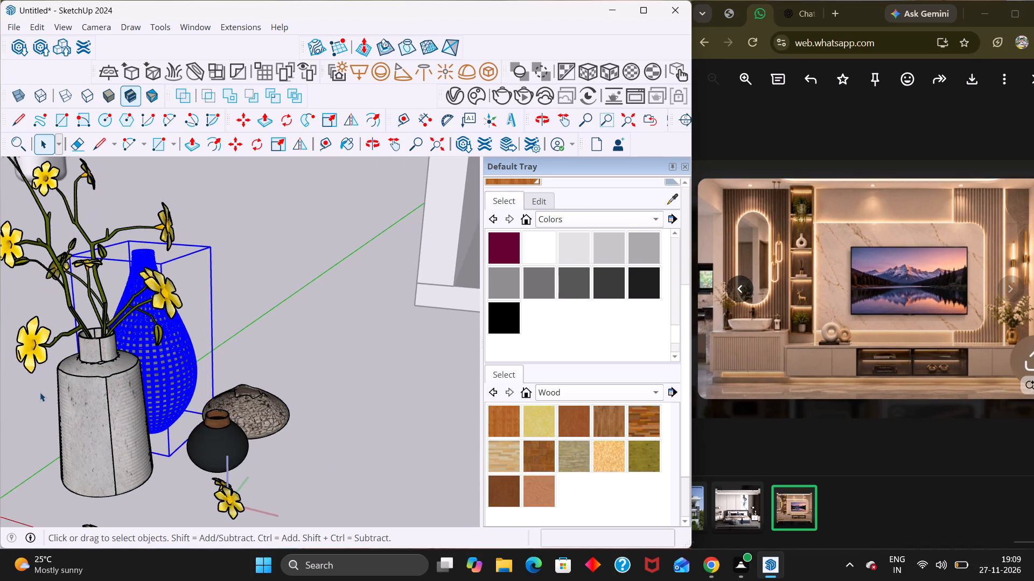
{"action": "middle_click_drag", "start_coordinate": [159, 402], "coordinate": [35, 398]}
{"action": "left_click", "coordinate": [275, 421]}
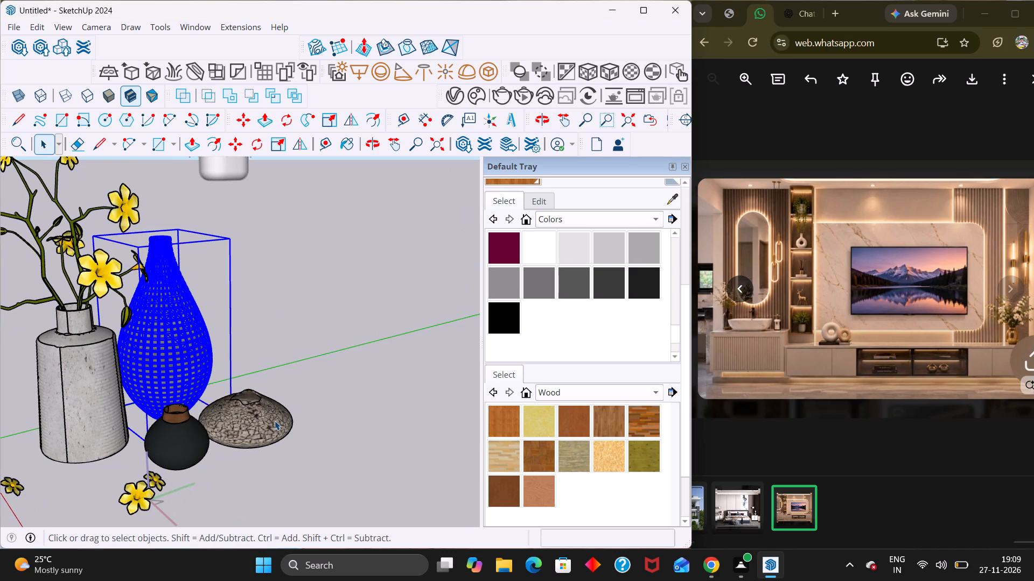
{"action": "key", "text": "Delete"}
{"action": "left_click", "coordinate": [199, 440]}
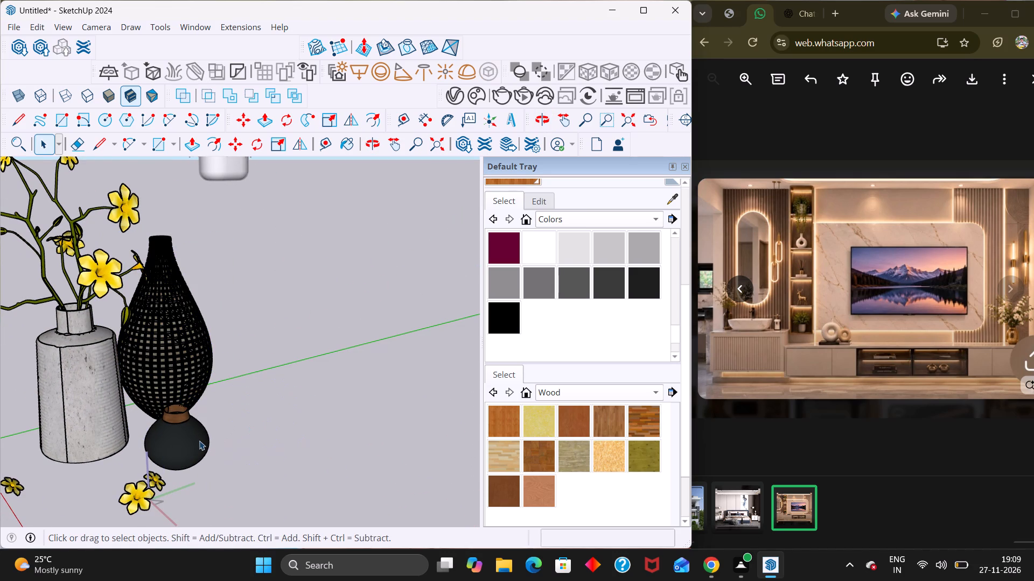
{"action": "key", "text": "Delete"}
{"action": "left_click", "coordinate": [183, 420]}
{"action": "key", "text": "Delete"}
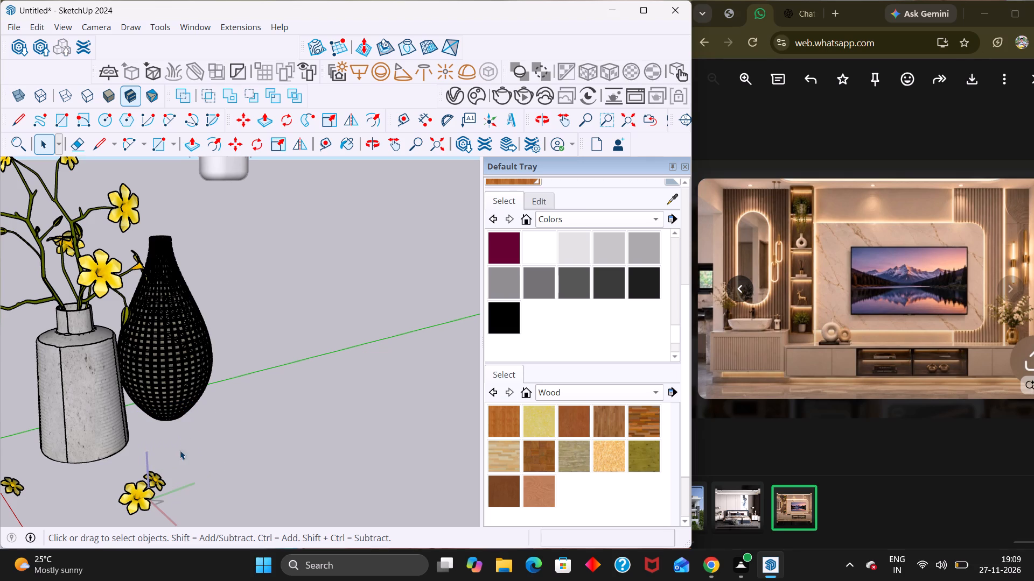
Delete the three loose yellow blossoms lying on the ground around the remaining vases.
{"action": "left_click", "coordinate": [150, 483]}
{"action": "key", "text": "Delete"}
{"action": "left_click", "coordinate": [141, 496]}
{"action": "key", "text": "Delete"}
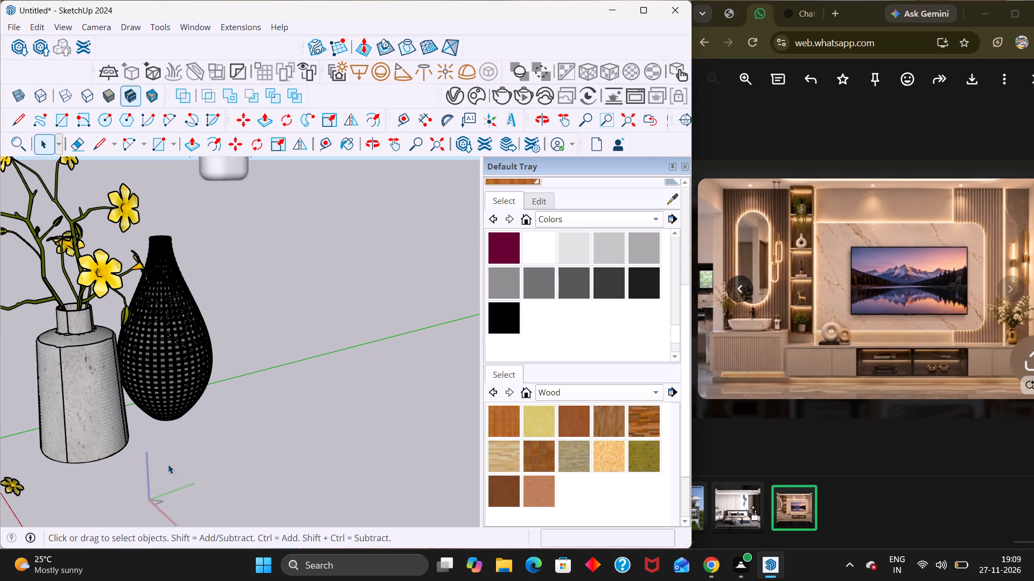
{"action": "left_click", "coordinate": [18, 490]}
{"action": "key", "text": "Delete"}
Move the black woven teardrop vase from the ground set into the shelf column's third compartment from the top.
{"action": "left_click", "coordinate": [172, 384]}
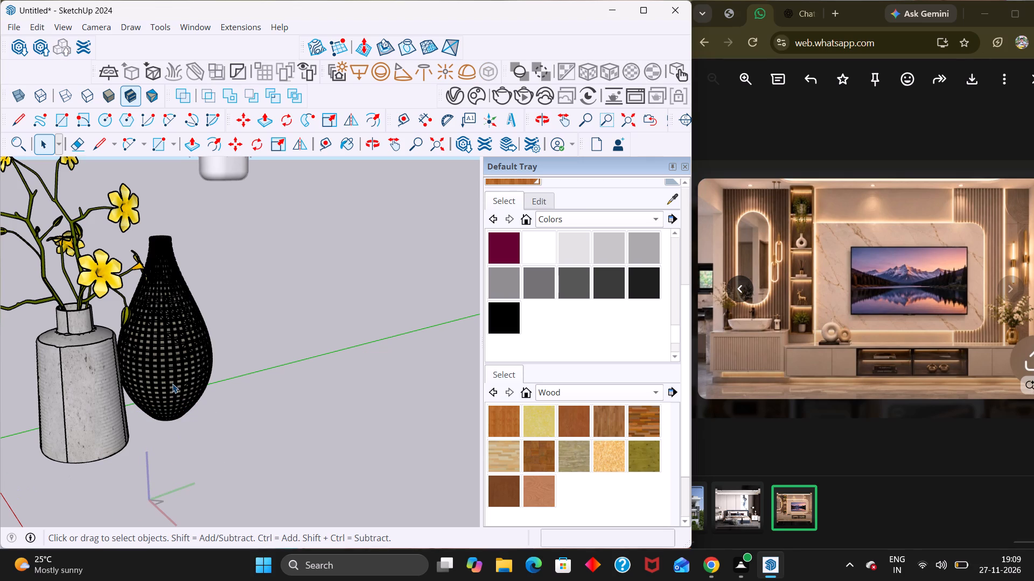
{"action": "scroll", "coordinate": [172, 384], "scroll_direction": "down", "scroll_amount": 3}
{"action": "key", "text": "m"}
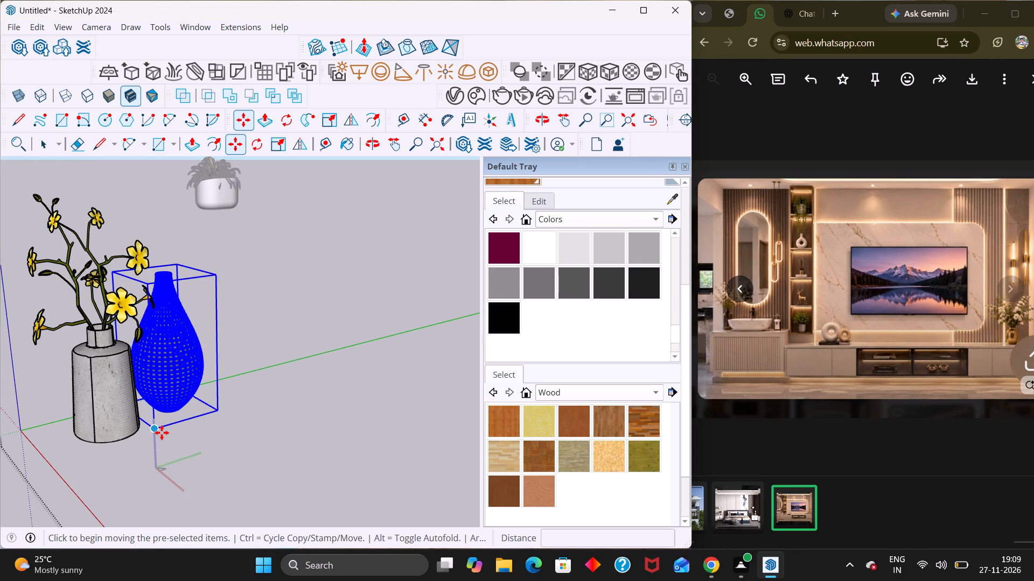
{"action": "left_click", "coordinate": [161, 433]}
{"action": "scroll", "coordinate": [175, 416], "scroll_direction": "down", "scroll_amount": 5}
{"action": "scroll", "coordinate": [129, 426], "scroll_direction": "down", "scroll_amount": 12}
{"action": "scroll", "coordinate": [129, 424], "scroll_direction": "up", "scroll_amount": 3}
{"action": "scroll", "coordinate": [129, 424], "scroll_direction": "down", "scroll_amount": 3}
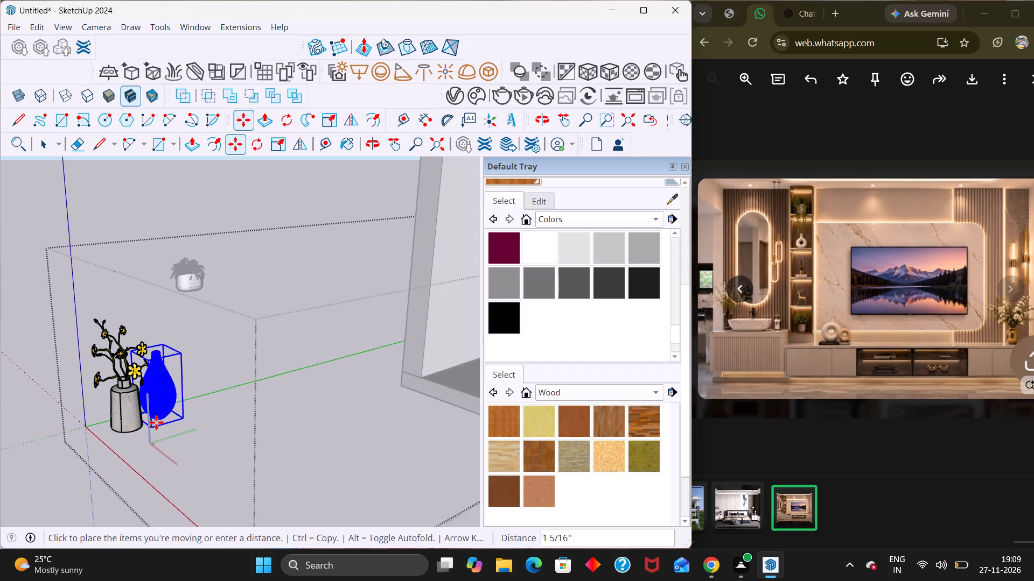
{"action": "scroll", "coordinate": [156, 422], "scroll_direction": "down", "scroll_amount": 4}
{"action": "middle_click_drag", "start_coordinate": [164, 429], "coordinate": [176, 431]}
{"action": "middle_click_drag", "start_coordinate": [236, 441], "coordinate": [345, 413]}
{"action": "scroll", "coordinate": [262, 399], "scroll_direction": "down", "scroll_amount": 4}
{"action": "scroll", "coordinate": [253, 409], "scroll_direction": "up", "scroll_amount": 2}
{"action": "scroll", "coordinate": [251, 410], "scroll_direction": "down", "scroll_amount": 6}
{"action": "scroll", "coordinate": [451, 335], "scroll_direction": "up", "scroll_amount": 4}
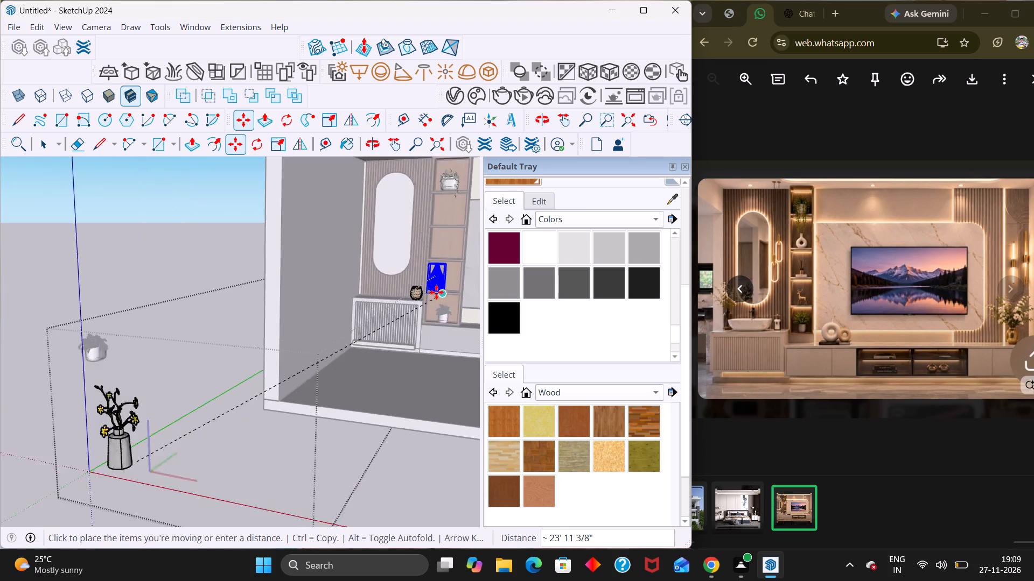
{"action": "scroll", "coordinate": [436, 292], "scroll_direction": "up", "scroll_amount": 2}
{"action": "scroll", "coordinate": [433, 297], "scroll_direction": "down", "scroll_amount": 3}
{"action": "middle_click_drag", "start_coordinate": [418, 313], "coordinate": [266, 393]}
{"action": "scroll", "coordinate": [248, 384], "scroll_direction": "down", "scroll_amount": 4}
{"action": "middle_click_drag", "start_coordinate": [249, 414], "coordinate": [395, 311]}
{"action": "scroll", "coordinate": [395, 311], "scroll_direction": "up", "scroll_amount": 2}
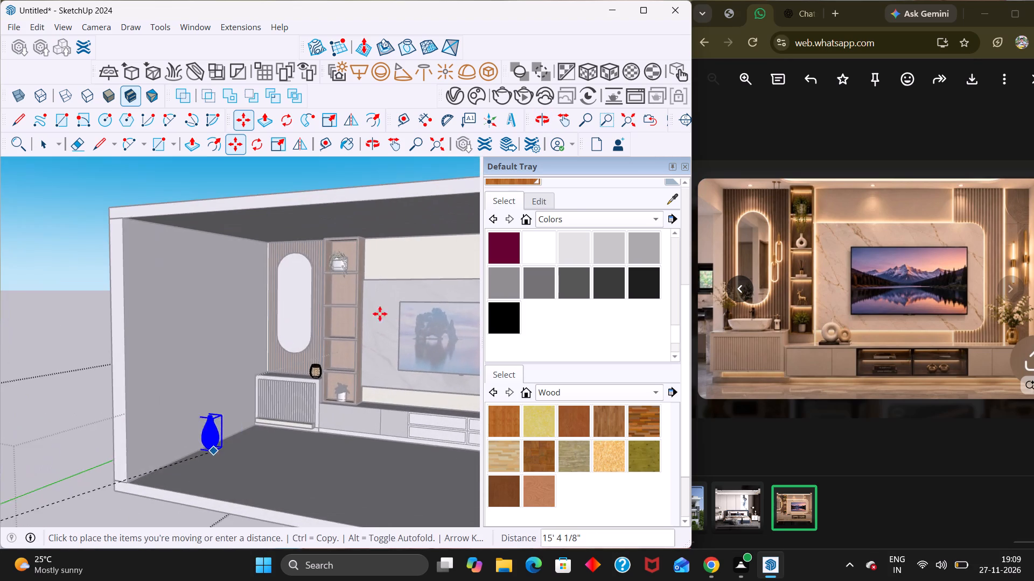
{"action": "scroll", "coordinate": [357, 305], "scroll_direction": "up", "scroll_amount": 11}
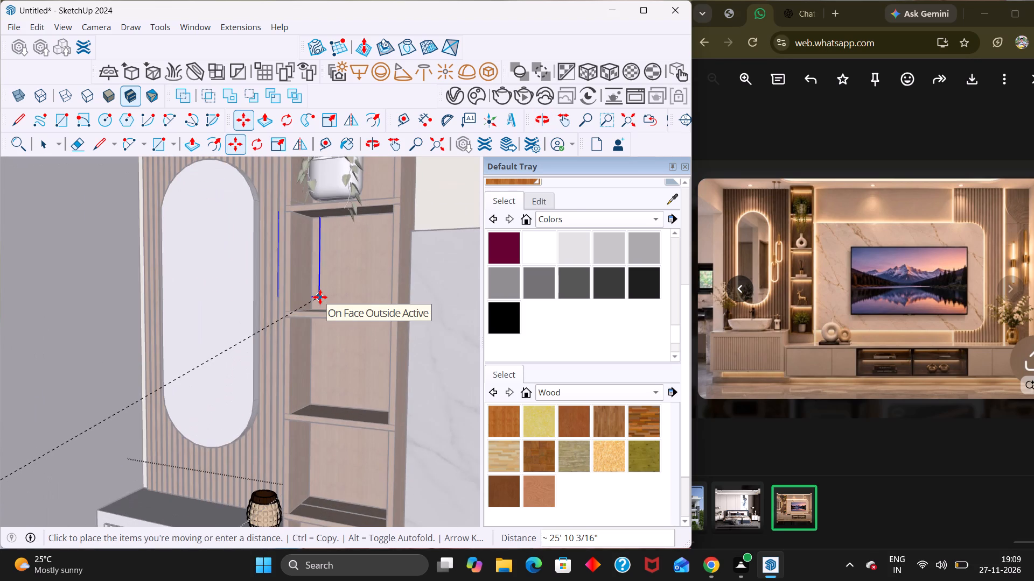
{"action": "scroll", "coordinate": [317, 395], "scroll_direction": "up", "scroll_amount": 1}
{"action": "scroll", "coordinate": [366, 422], "scroll_direction": "up", "scroll_amount": 6}
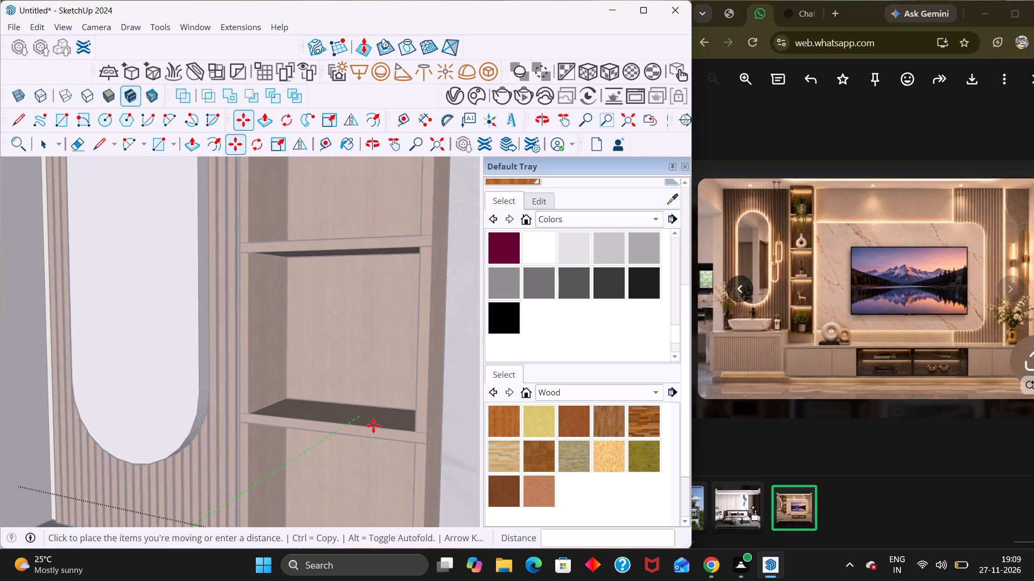
{"action": "left_click", "coordinate": [374, 430]}
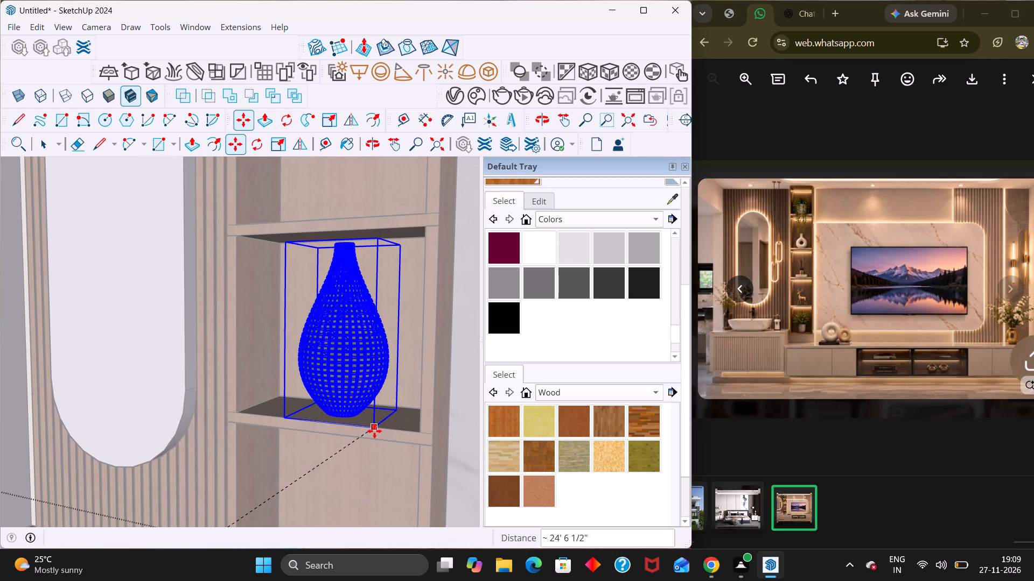
{"action": "middle_click_drag", "start_coordinate": [375, 431], "coordinate": [390, 465]}
{"action": "key", "text": "space"}
{"action": "key", "text": "space"}
{"action": "scroll", "coordinate": [393, 439], "scroll_direction": "down", "scroll_amount": 4}
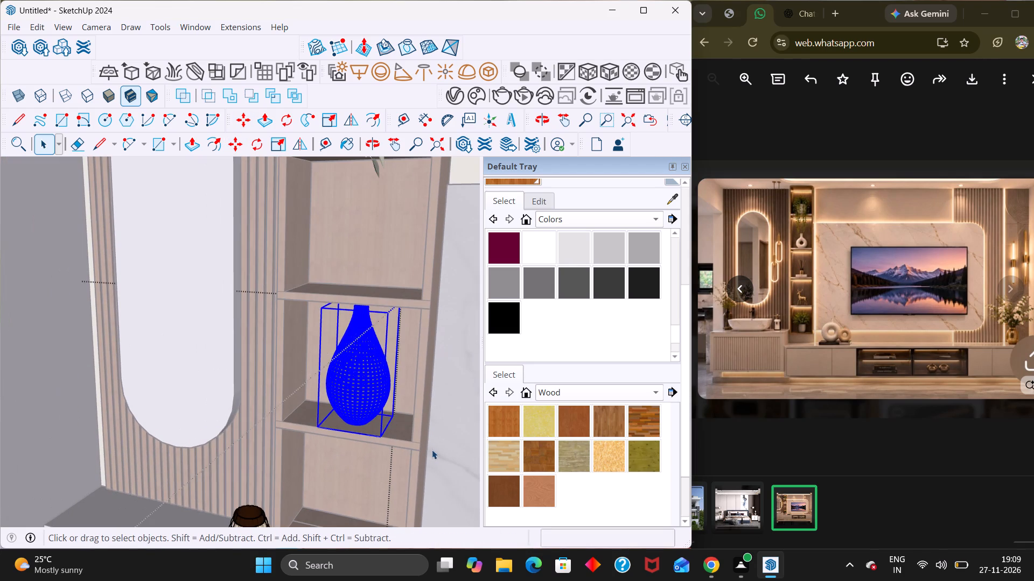
{"action": "left_click", "coordinate": [432, 450]}
Nudge the black woven vase slightly to adjust how it sits on its shelf board.
{"action": "middle_click_drag", "start_coordinate": [408, 400], "coordinate": [394, 343]}
{"action": "scroll", "coordinate": [408, 400], "scroll_direction": "up", "scroll_amount": 1}
{"action": "scroll", "coordinate": [394, 343], "scroll_direction": "up", "scroll_amount": 6}
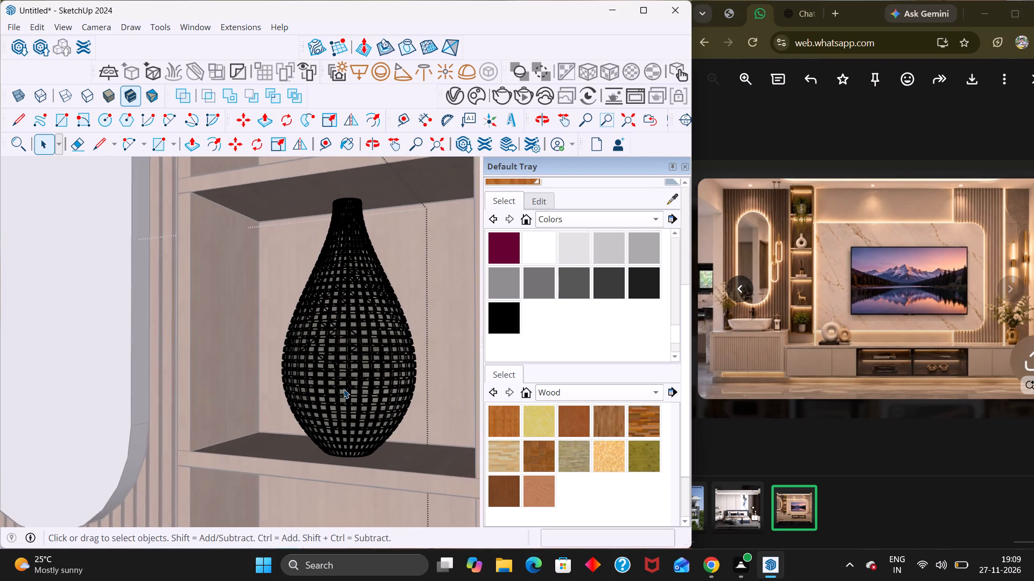
{"action": "middle_click_drag", "start_coordinate": [344, 389], "coordinate": [351, 423]}
{"action": "left_click", "coordinate": [353, 421]}
{"action": "key", "text": "m"}
{"action": "left_click", "coordinate": [361, 448]}
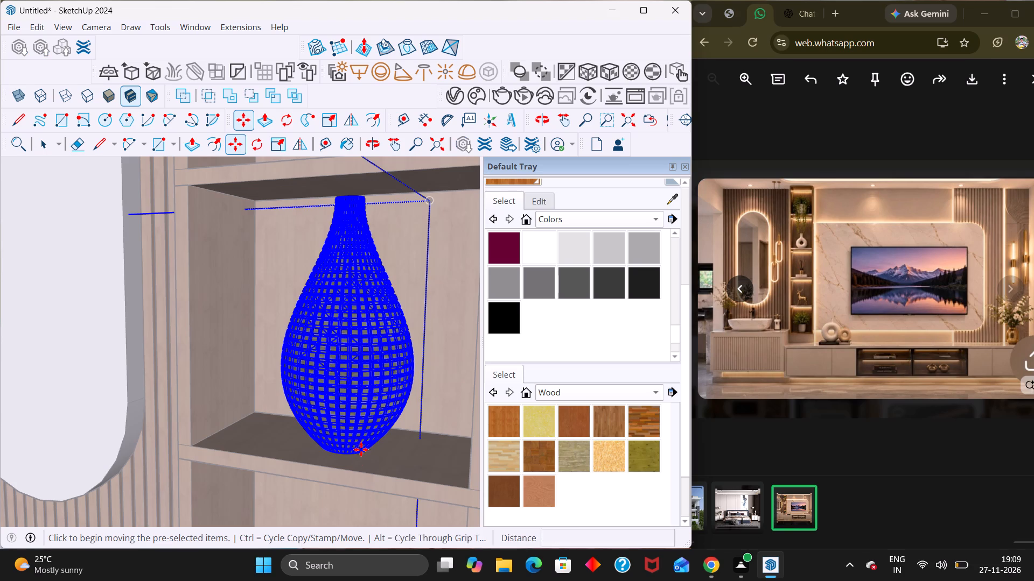
{"action": "left_click", "coordinate": [361, 459]}
{"action": "scroll", "coordinate": [347, 435], "scroll_direction": "down", "scroll_amount": 12}
{"action": "scroll", "coordinate": [298, 413], "scroll_direction": "up", "scroll_amount": 1}
{"action": "scroll", "coordinate": [298, 413], "scroll_direction": "down", "scroll_amount": 2}
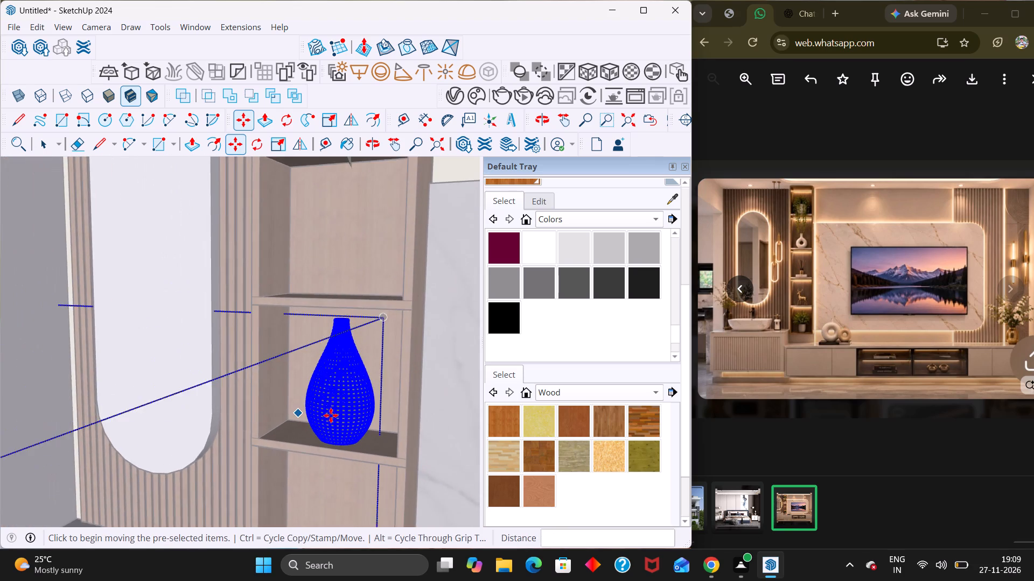
{"action": "key", "text": "space"}
{"action": "left_click", "coordinate": [422, 444]}
Reopen the vase set and move the grey concrete vase with its yellow flower branches onto the TV console, in front of the slatted panel.
{"action": "scroll", "coordinate": [411, 433], "scroll_direction": "down", "scroll_amount": 5}
{"action": "middle_click_drag", "start_coordinate": [238, 434], "coordinate": [313, 389]}
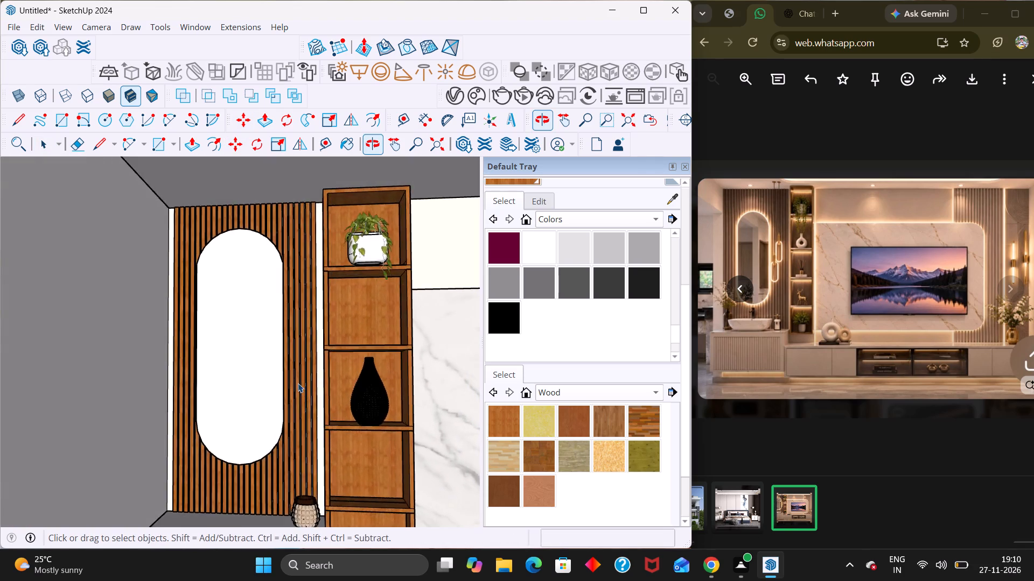
{"action": "scroll", "coordinate": [298, 383], "scroll_direction": "down", "scroll_amount": 9}
{"action": "middle_click_drag", "start_coordinate": [350, 422], "coordinate": [367, 442]}
{"action": "scroll", "coordinate": [366, 438], "scroll_direction": "down", "scroll_amount": 10}
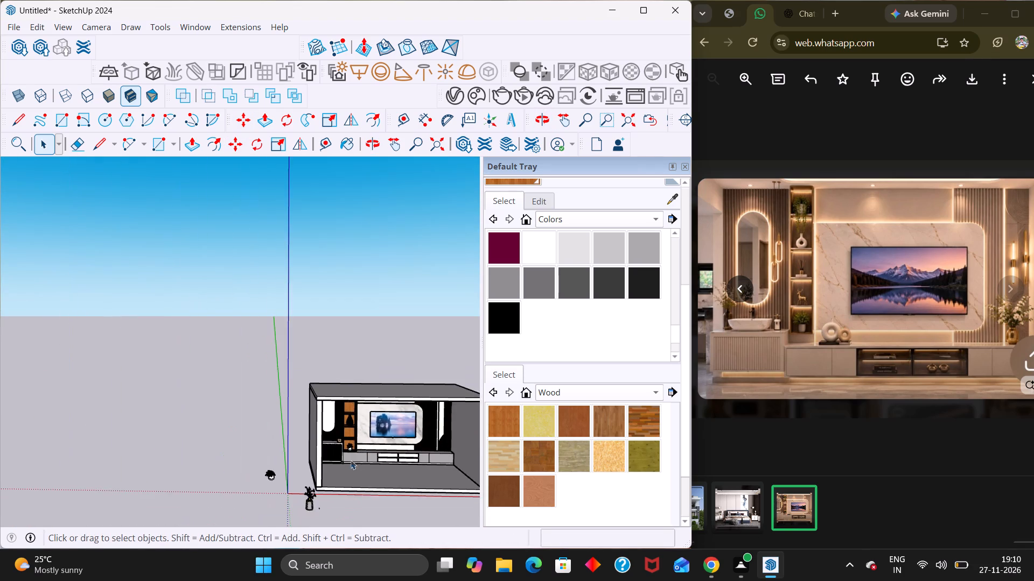
{"action": "scroll", "coordinate": [338, 484], "scroll_direction": "up", "scroll_amount": 4}
{"action": "middle_click_drag", "start_coordinate": [327, 505], "coordinate": [171, 484]}
{"action": "scroll", "coordinate": [178, 488], "scroll_direction": "up", "scroll_amount": 6}
{"action": "middle_click", "coordinate": [181, 490]}
{"action": "left_click", "coordinate": [98, 498]}
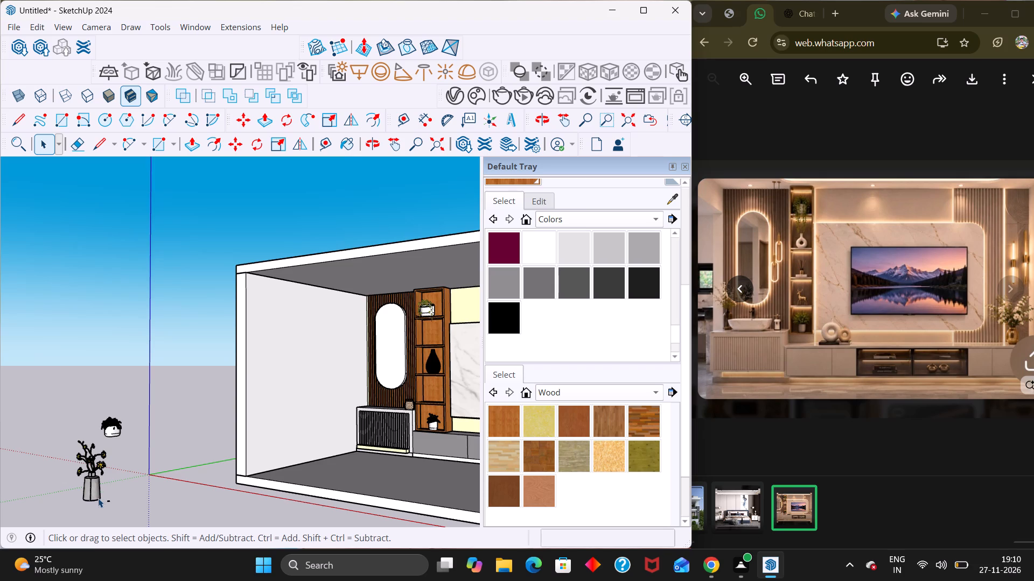
{"action": "scroll", "coordinate": [107, 500], "scroll_direction": "up", "scroll_amount": 6}
{"action": "triple_click", "coordinate": [74, 489]}
{"action": "scroll", "coordinate": [88, 489], "scroll_direction": "up", "scroll_amount": 1}
{"action": "scroll", "coordinate": [88, 489], "scroll_direction": "down", "scroll_amount": 1}
{"action": "scroll", "coordinate": [88, 489], "scroll_direction": "up", "scroll_amount": 3}
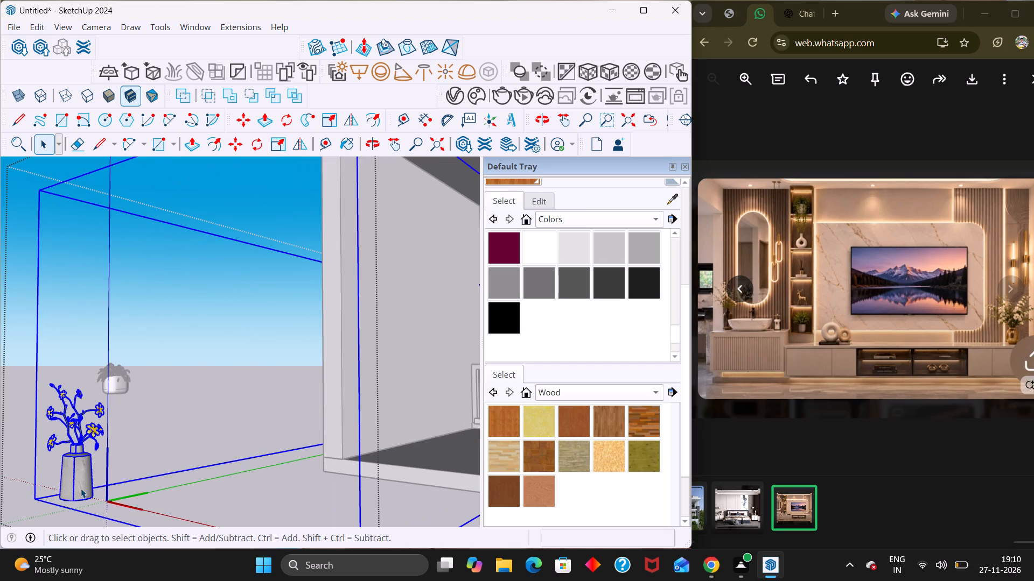
{"action": "double_click", "coordinate": [81, 488]}
{"action": "left_click", "coordinate": [81, 488]}
{"action": "middle_click_drag", "start_coordinate": [85, 490], "coordinate": [113, 530]}
{"action": "scroll", "coordinate": [113, 530], "scroll_direction": "up", "scroll_amount": 4}
{"action": "scroll", "coordinate": [99, 491], "scroll_direction": "down", "scroll_amount": 2}
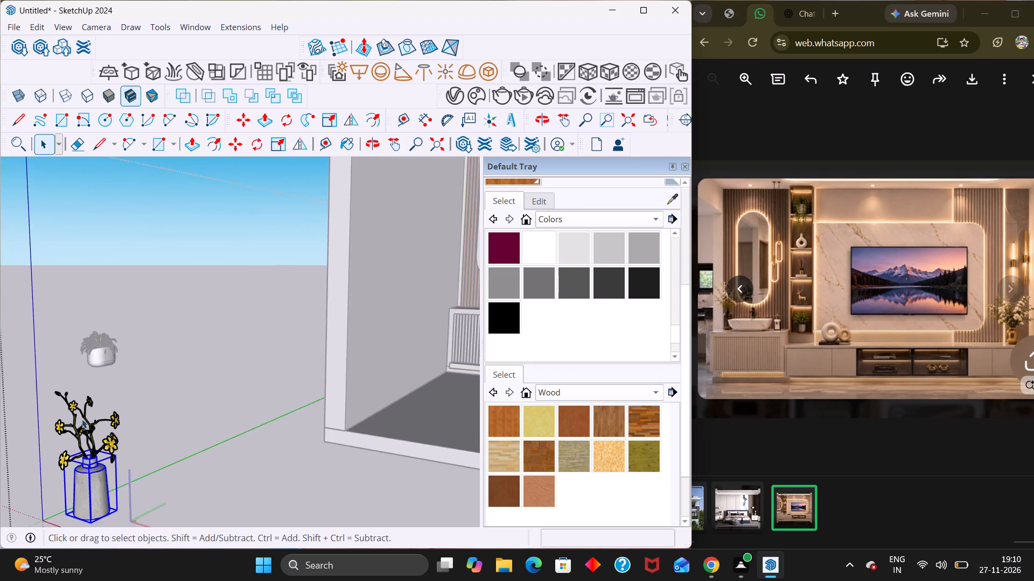
{"action": "middle_click_drag", "start_coordinate": [81, 415], "coordinate": [87, 358]}
{"action": "middle_click_drag", "start_coordinate": [112, 462], "coordinate": [119, 487]}
{"action": "scroll", "coordinate": [124, 470], "scroll_direction": "down", "scroll_amount": 5}
{"action": "left_click_drag", "start_coordinate": [147, 502], "coordinate": [102, 428]}
{"action": "scroll", "coordinate": [123, 470], "scroll_direction": "up", "scroll_amount": 4}
{"action": "scroll", "coordinate": [125, 478], "scroll_direction": "down", "scroll_amount": 1}
{"action": "scroll", "coordinate": [127, 479], "scroll_direction": "up", "scroll_amount": 2}
{"action": "scroll", "coordinate": [146, 468], "scroll_direction": "down", "scroll_amount": 4}
{"action": "middle_click_drag", "start_coordinate": [175, 437], "coordinate": [179, 426]}
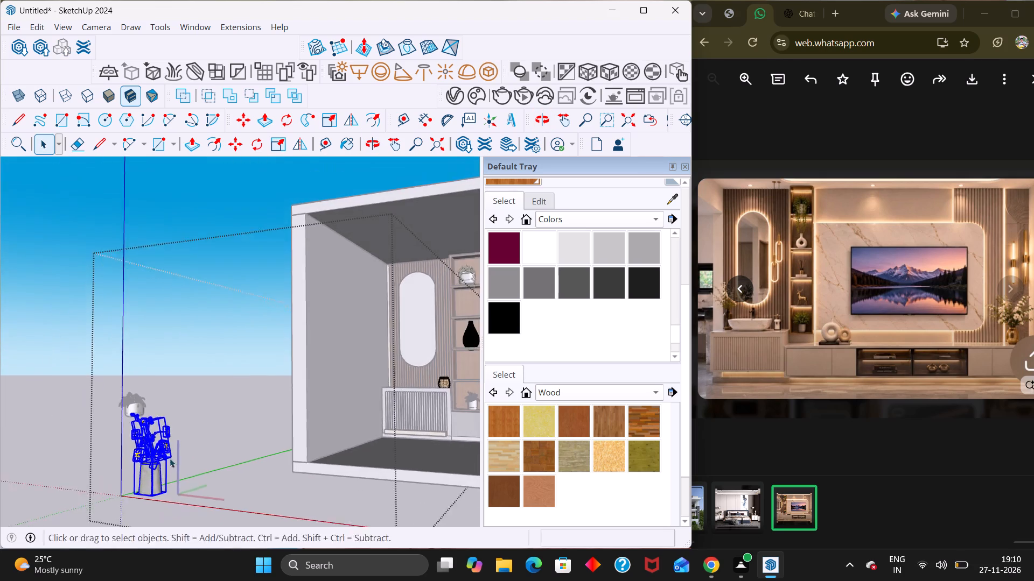
{"action": "scroll", "coordinate": [171, 470], "scroll_direction": "down", "scroll_amount": 2}
{"action": "middle_click_drag", "start_coordinate": [171, 490], "coordinate": [167, 511]}
{"action": "key", "text": "m"}
{"action": "left_click", "coordinate": [163, 515]}
{"action": "scroll", "coordinate": [199, 464], "scroll_direction": "down", "scroll_amount": 5}
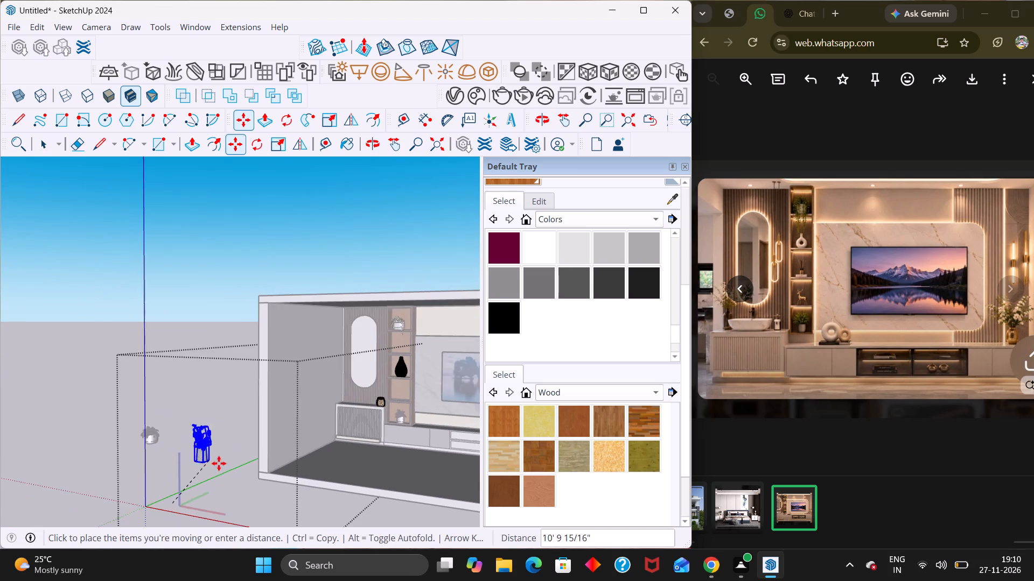
{"action": "scroll", "coordinate": [96, 467], "scroll_direction": "down", "scroll_amount": 9}
{"action": "middle_click_drag", "start_coordinate": [178, 481], "coordinate": [337, 485]}
{"action": "scroll", "coordinate": [330, 485], "scroll_direction": "up", "scroll_amount": 1}
{"action": "scroll", "coordinate": [390, 440], "scroll_direction": "up", "scroll_amount": 9}
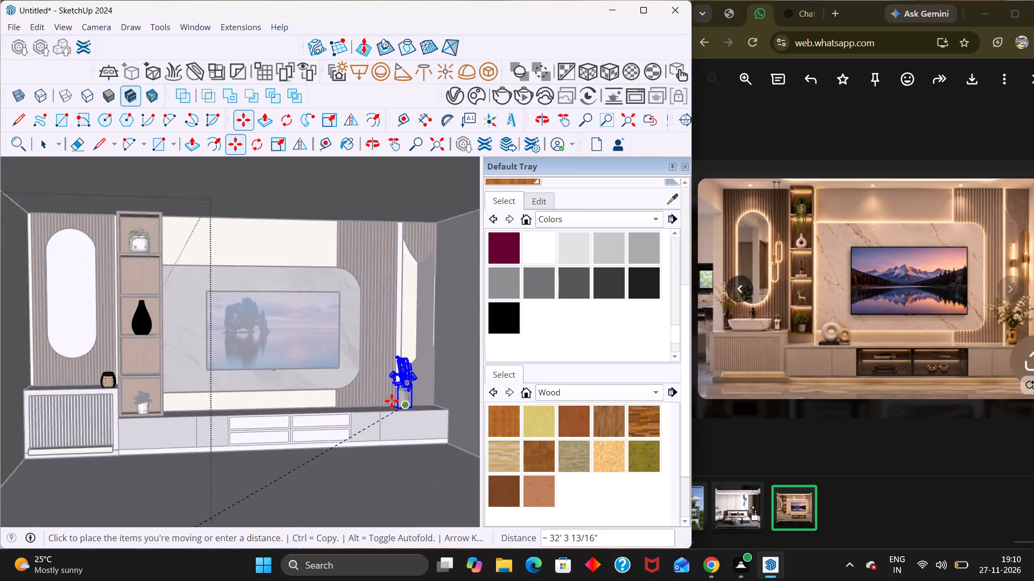
{"action": "scroll", "coordinate": [392, 401], "scroll_direction": "up", "scroll_amount": 4}
{"action": "middle_click_drag", "start_coordinate": [385, 392], "coordinate": [357, 416]}
{"action": "scroll", "coordinate": [389, 504], "scroll_direction": "up", "scroll_amount": 1}
{"action": "scroll", "coordinate": [357, 416], "scroll_direction": "up", "scroll_amount": 4}
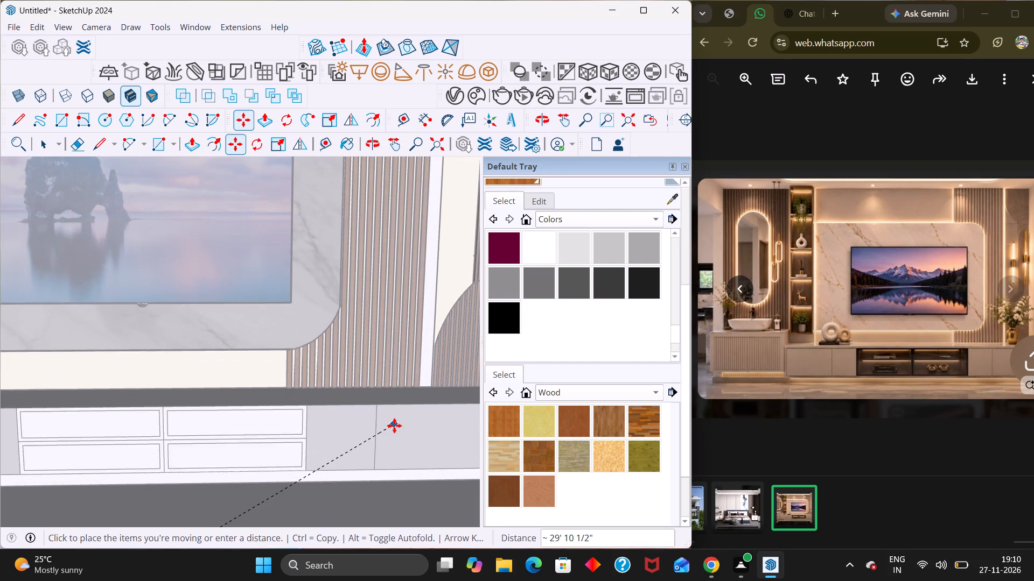
{"action": "middle_click_drag", "start_coordinate": [394, 430], "coordinate": [383, 484]}
{"action": "left_click", "coordinate": [387, 404]}
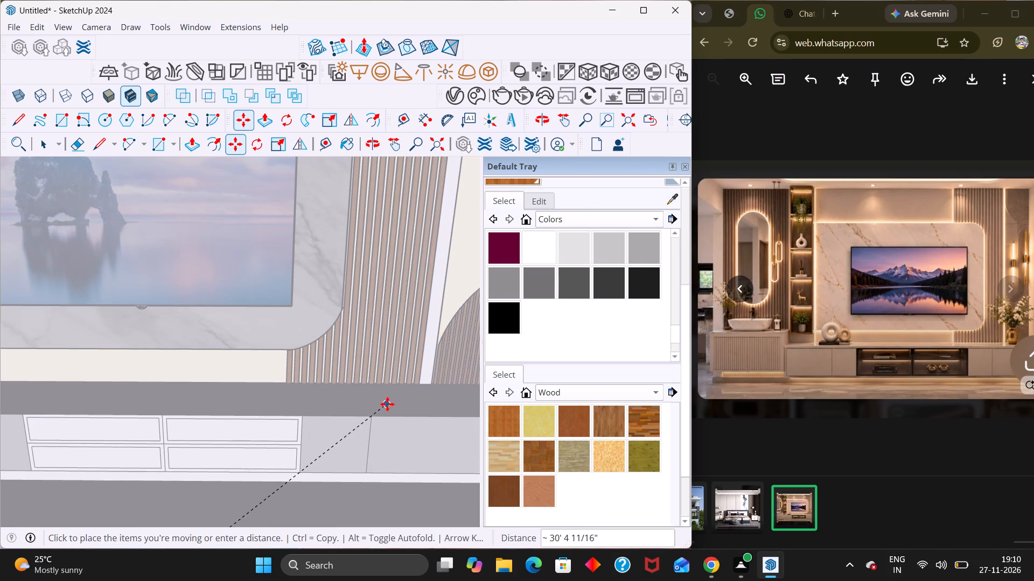
Shift the grey flower vase about 10 5/8" along the console top toward the mirror-side end, and leave the vase set.
{"action": "scroll", "coordinate": [394, 401], "scroll_direction": "up", "scroll_amount": 4}
{"action": "middle_click_drag", "start_coordinate": [351, 403], "coordinate": [199, 400]}
{"action": "middle_click_drag", "start_coordinate": [271, 400], "coordinate": [282, 400]}
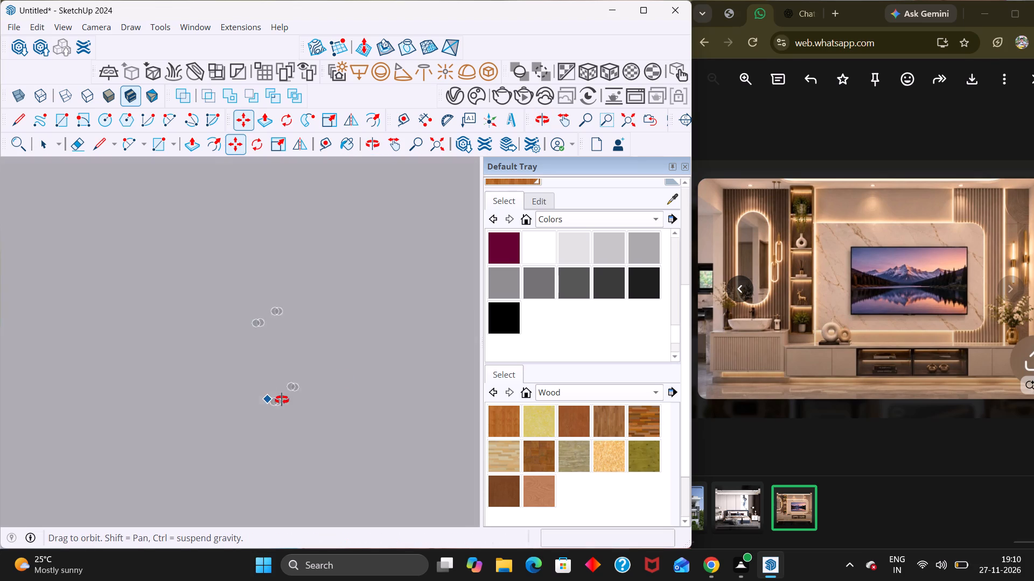
{"action": "middle_click_drag", "start_coordinate": [282, 400], "coordinate": [399, 375]}
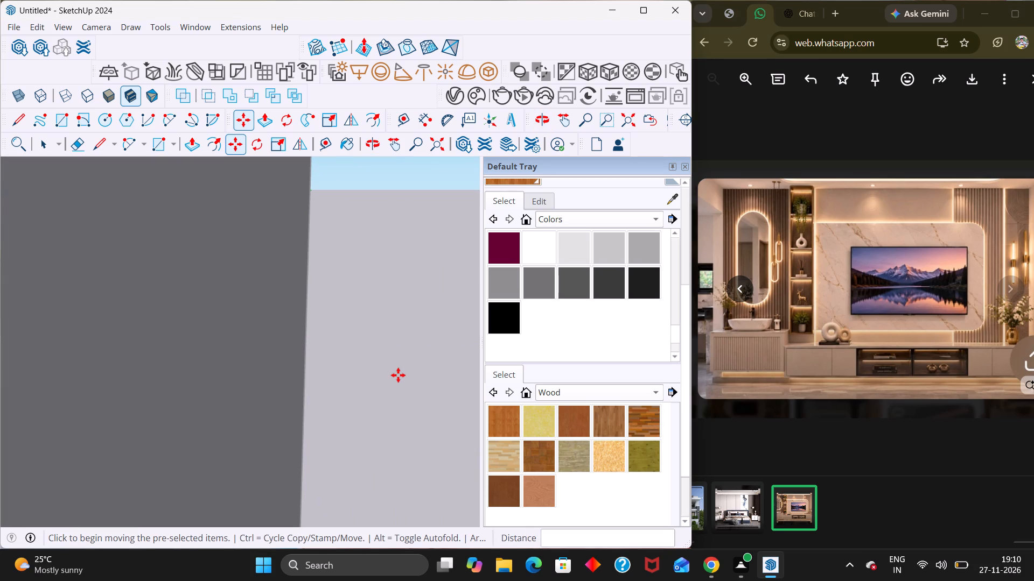
{"action": "key", "text": "shift+z"}
{"action": "scroll", "coordinate": [398, 374], "scroll_direction": "up", "scroll_amount": 10}
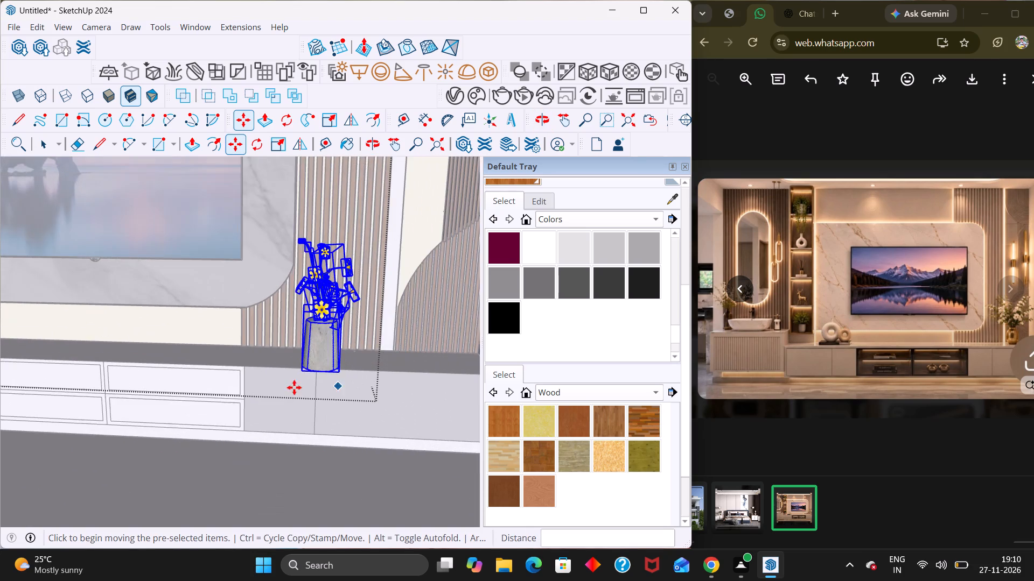
{"action": "scroll", "coordinate": [294, 387], "scroll_direction": "up", "scroll_amount": 11}
{"action": "middle_click_drag", "start_coordinate": [332, 385], "coordinate": [251, 383]}
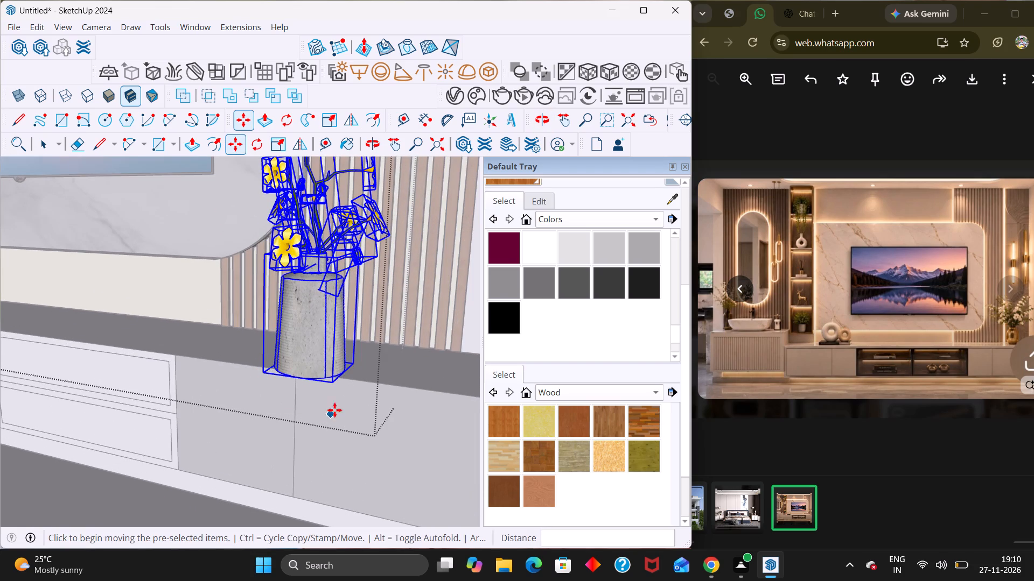
{"action": "key", "text": "m"}
{"action": "left_click", "coordinate": [336, 387]}
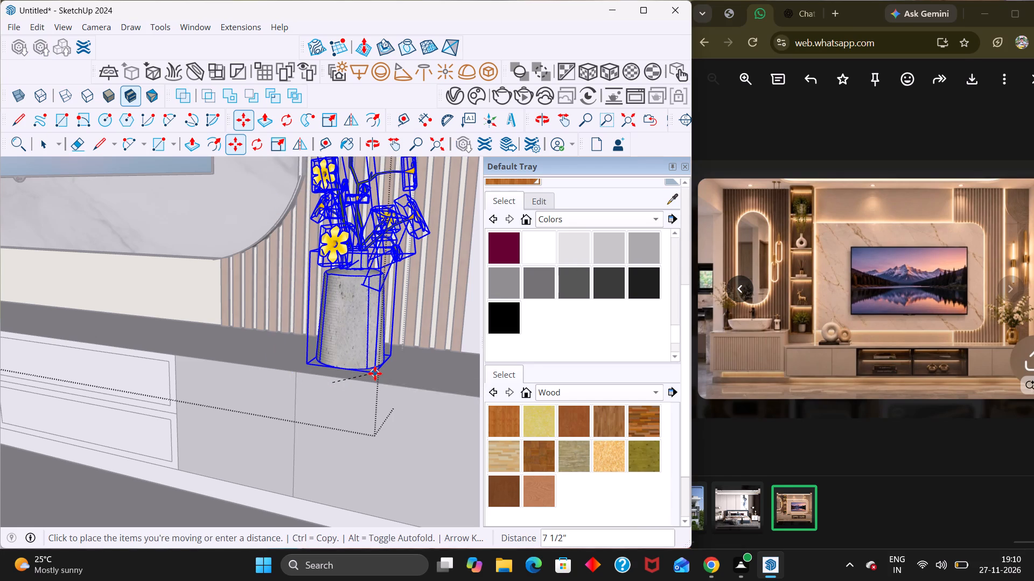
{"action": "middle_click_drag", "start_coordinate": [375, 373], "coordinate": [442, 380]}
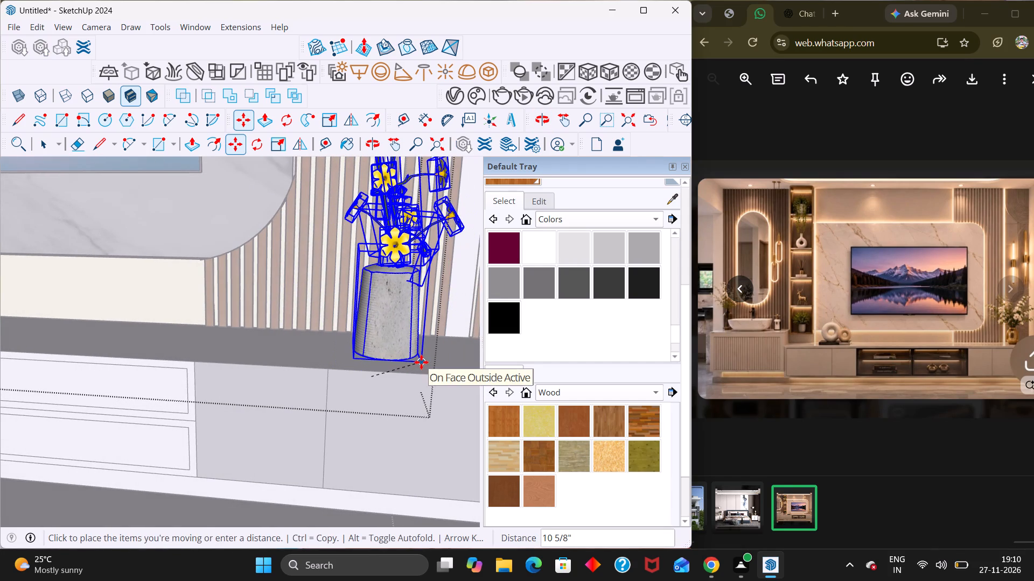
{"action": "left_click", "coordinate": [421, 362]}
{"action": "scroll", "coordinate": [353, 372], "scroll_direction": "down", "scroll_amount": 6}
{"action": "scroll", "coordinate": [400, 375], "scroll_direction": "up", "scroll_amount": 1}
{"action": "scroll", "coordinate": [395, 379], "scroll_direction": "down", "scroll_amount": 16}
{"action": "scroll", "coordinate": [294, 387], "scroll_direction": "up", "scroll_amount": 2}
{"action": "scroll", "coordinate": [294, 387], "scroll_direction": "down", "scroll_amount": 1}
{"action": "key", "text": "space"}
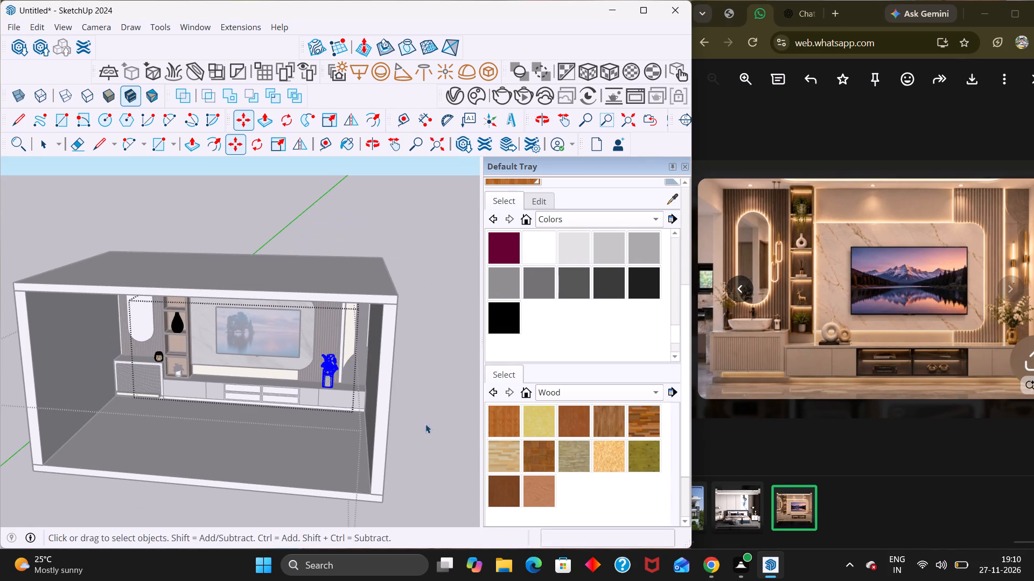
{"action": "left_click", "coordinate": [443, 426]}
{"action": "middle_click_drag", "start_coordinate": [402, 429], "coordinate": [424, 419]}
{"action": "left_click", "coordinate": [421, 415]}
Examine the grey flower vase's placement on the console against the slatted panel.
{"action": "middle_click_drag", "start_coordinate": [312, 401], "coordinate": [318, 314]}
{"action": "scroll", "coordinate": [313, 383], "scroll_direction": "up", "scroll_amount": 5}
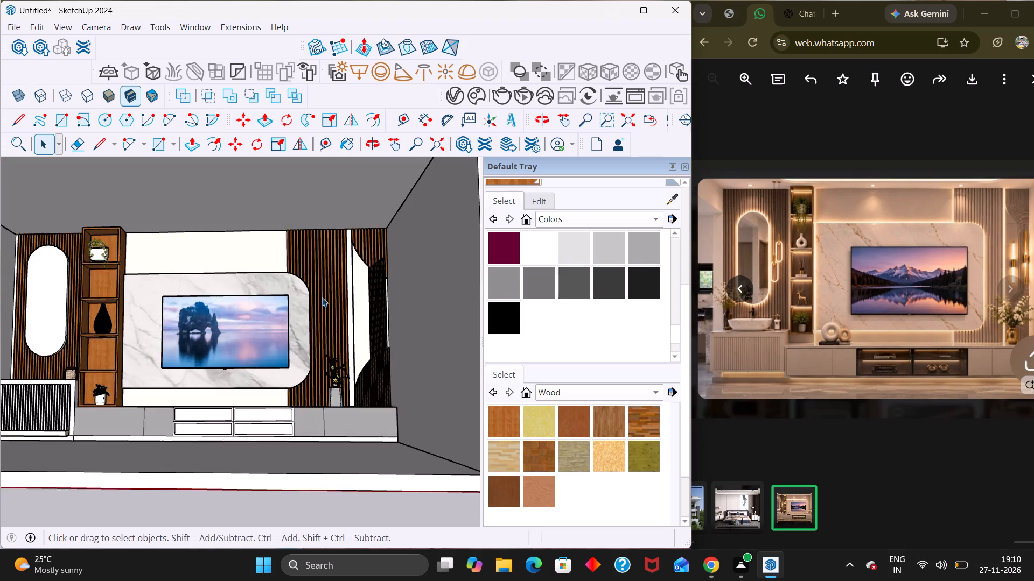
{"action": "scroll", "coordinate": [322, 297], "scroll_direction": "up", "scroll_amount": 6}
{"action": "middle_click_drag", "start_coordinate": [343, 449], "coordinate": [383, 494]}
{"action": "scroll", "coordinate": [382, 506], "scroll_direction": "up", "scroll_amount": 7}
{"action": "middle_click_drag", "start_coordinate": [339, 419], "coordinate": [244, 444]}
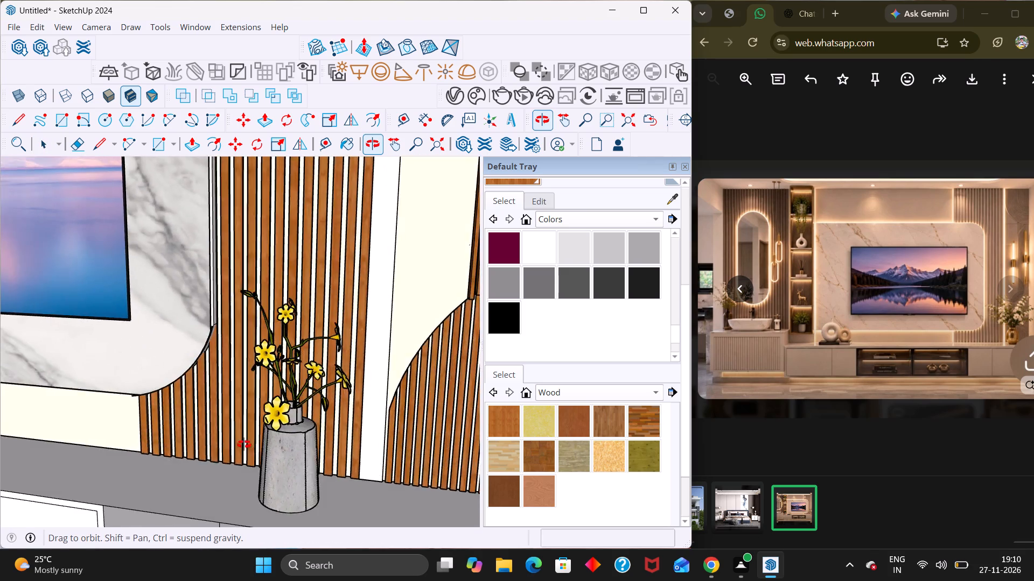
{"action": "middle_click_drag", "start_coordinate": [244, 444], "coordinate": [427, 432]}
{"action": "scroll", "coordinate": [209, 439], "scroll_direction": "up", "scroll_amount": 1}
{"action": "scroll", "coordinate": [224, 444], "scroll_direction": "down", "scroll_amount": 4}
{"action": "scroll", "coordinate": [250, 449], "scroll_direction": "up", "scroll_amount": 6}
{"action": "middle_click_drag", "start_coordinate": [250, 449], "coordinate": [354, 424]}
{"action": "scroll", "coordinate": [354, 424], "scroll_direction": "down", "scroll_amount": 7}
{"action": "scroll", "coordinate": [354, 424], "scroll_direction": "up", "scroll_amount": 1}
{"action": "scroll", "coordinate": [354, 422], "scroll_direction": "down", "scroll_amount": 6}
{"action": "scroll", "coordinate": [357, 426], "scroll_direction": "up", "scroll_amount": 1}
{"action": "scroll", "coordinate": [356, 427], "scroll_direction": "down", "scroll_amount": 10}
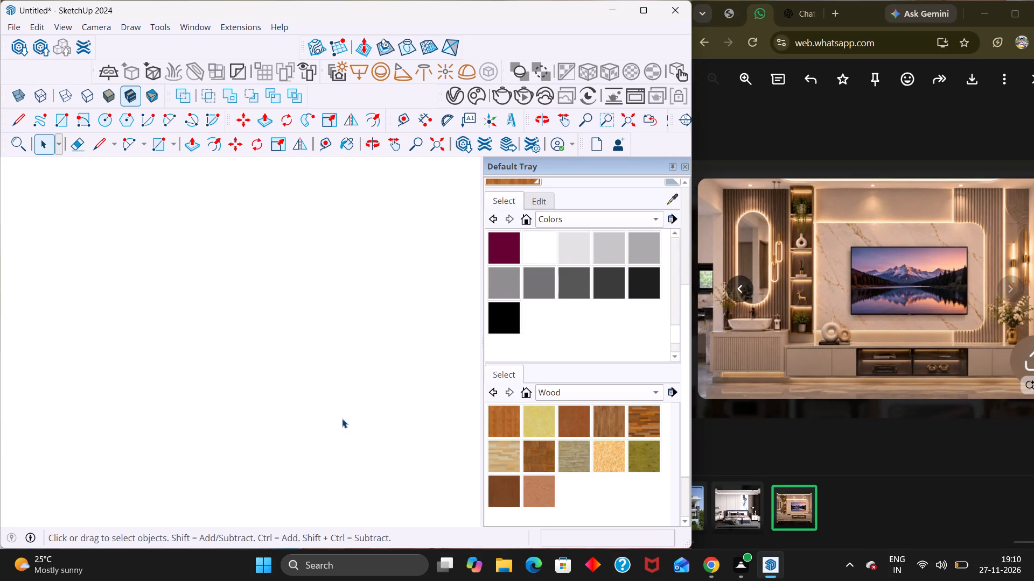
{"action": "scroll", "coordinate": [342, 419], "scroll_direction": "down", "scroll_amount": 2}
Reopen the vase set and delete the two sloping leftover edges at its origin in front of the room.
{"action": "key", "text": "shift+z"}
{"action": "scroll", "coordinate": [343, 419], "scroll_direction": "down", "scroll_amount": 3}
{"action": "scroll", "coordinate": [342, 423], "scroll_direction": "up", "scroll_amount": 1}
{"action": "scroll", "coordinate": [341, 423], "scroll_direction": "down", "scroll_amount": 7}
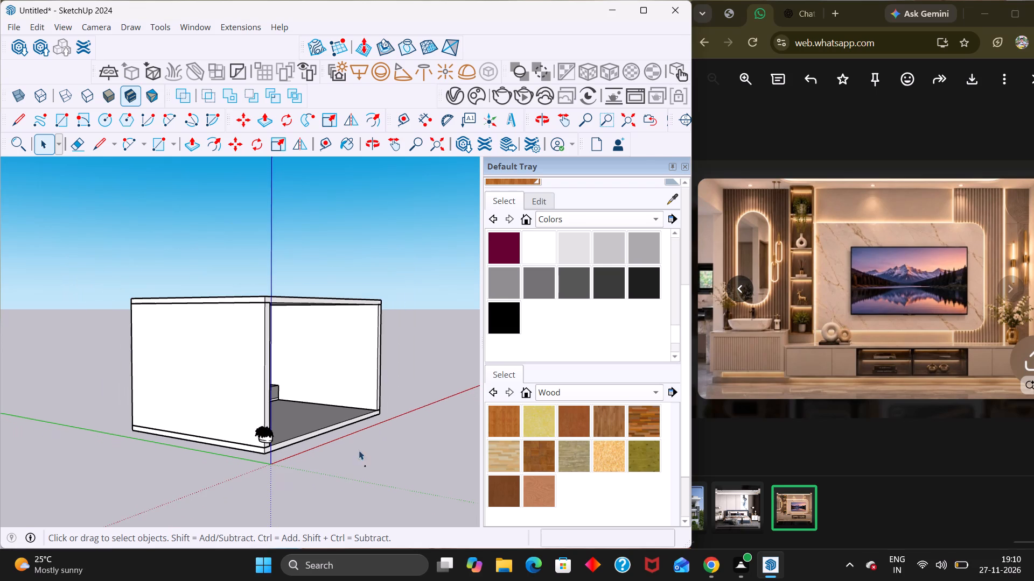
{"action": "left_click", "coordinate": [347, 476]}
{"action": "middle_click_drag", "start_coordinate": [347, 476], "coordinate": [225, 483]}
{"action": "scroll", "coordinate": [241, 500], "scroll_direction": "up", "scroll_amount": 5}
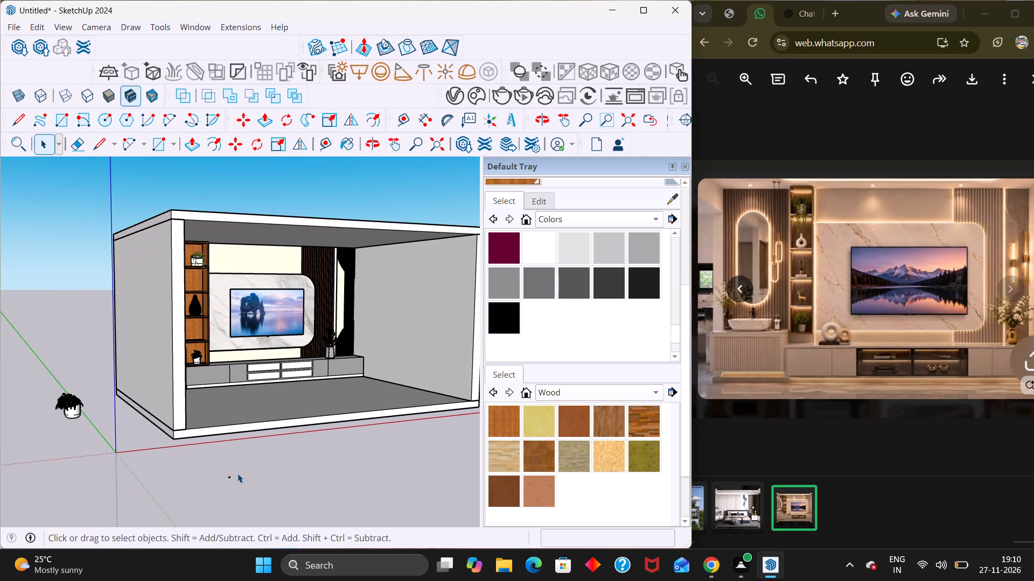
{"action": "left_click", "coordinate": [237, 473]}
{"action": "double_click", "coordinate": [229, 480]}
{"action": "left_click", "coordinate": [229, 480]}
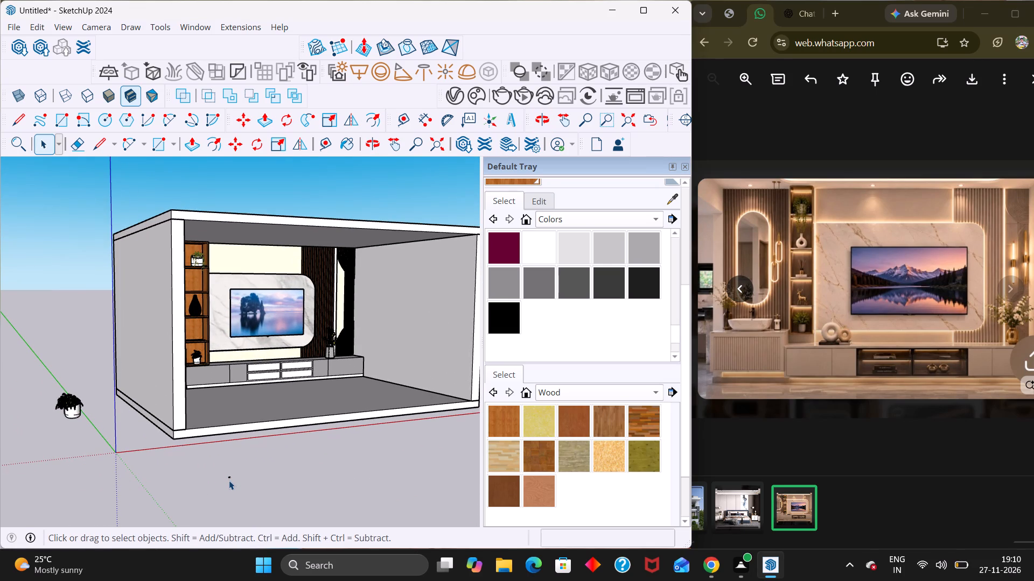
{"action": "left_click", "coordinate": [229, 476]}
{"action": "scroll", "coordinate": [229, 476], "scroll_direction": "up", "scroll_amount": 6}
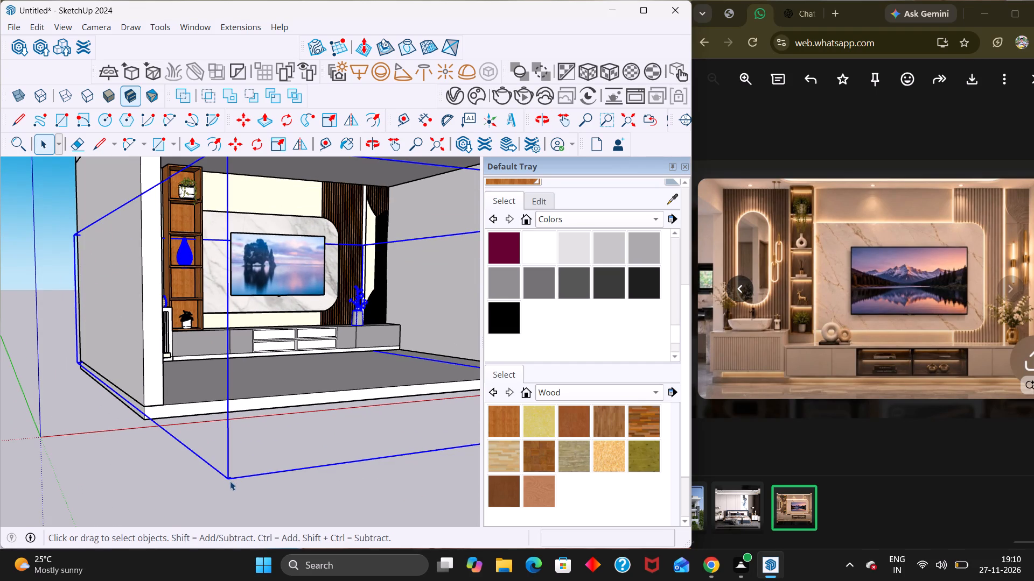
{"action": "double_click", "coordinate": [230, 477]}
{"action": "scroll", "coordinate": [226, 478], "scroll_direction": "up", "scroll_amount": 14}
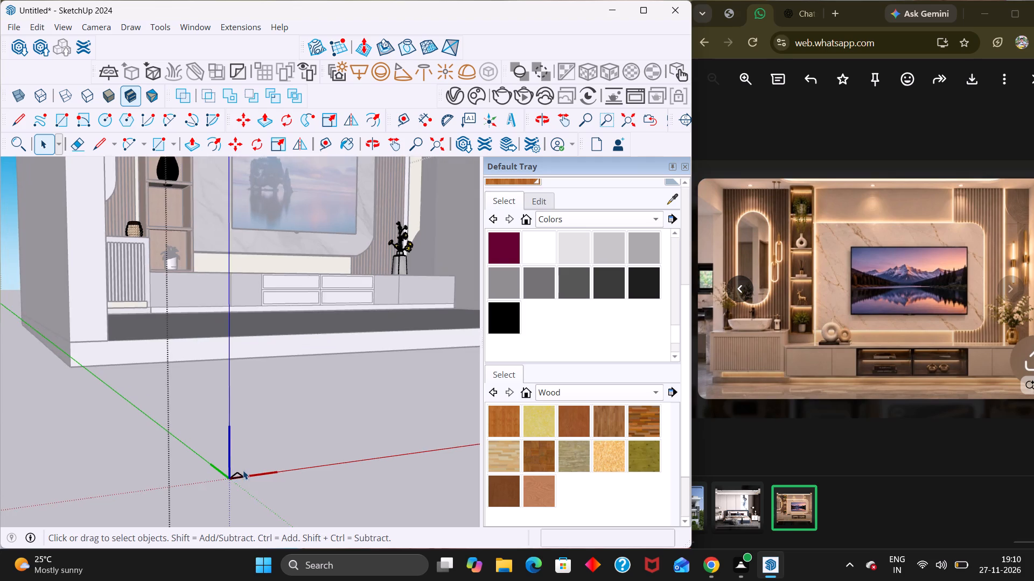
{"action": "scroll", "coordinate": [243, 470], "scroll_direction": "up", "scroll_amount": 4}
{"action": "middle_click_drag", "start_coordinate": [243, 470], "coordinate": [232, 466]}
{"action": "scroll", "coordinate": [235, 392], "scroll_direction": "up", "scroll_amount": 1}
{"action": "scroll", "coordinate": [232, 466], "scroll_direction": "down", "scroll_amount": 6}
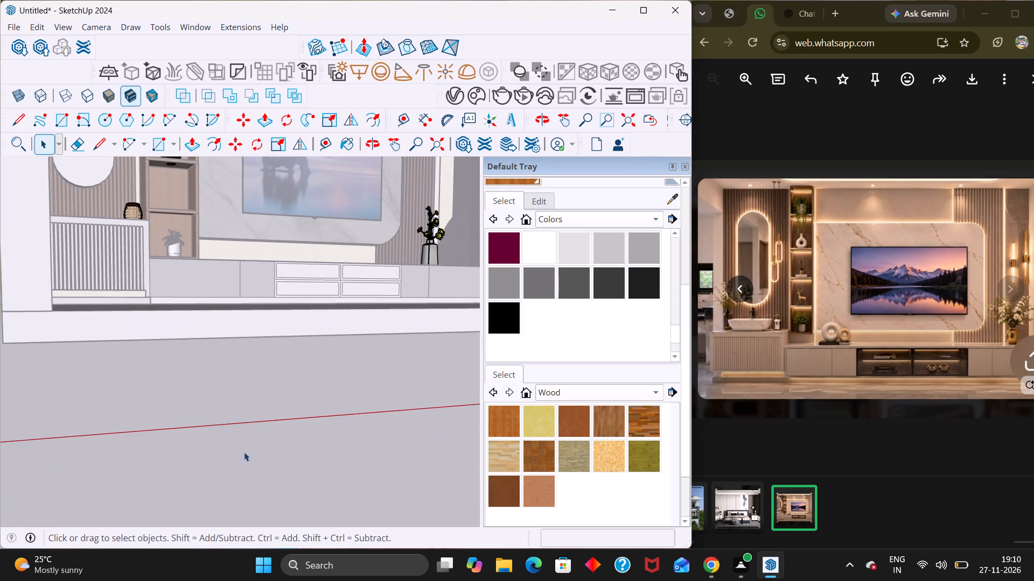
{"action": "scroll", "coordinate": [244, 452], "scroll_direction": "down", "scroll_amount": 15}
{"action": "scroll", "coordinate": [287, 439], "scroll_direction": "up", "scroll_amount": 1}
{"action": "scroll", "coordinate": [287, 439], "scroll_direction": "down", "scroll_amount": 3}
{"action": "scroll", "coordinate": [274, 455], "scroll_direction": "up", "scroll_amount": 1}
{"action": "scroll", "coordinate": [267, 458], "scroll_direction": "down", "scroll_amount": 1}
{"action": "scroll", "coordinate": [156, 483], "scroll_direction": "up", "scroll_amount": 6}
{"action": "scroll", "coordinate": [2, 450], "scroll_direction": "down", "scroll_amount": 1}
{"action": "scroll", "coordinate": [3, 449], "scroll_direction": "up", "scroll_amount": 6}
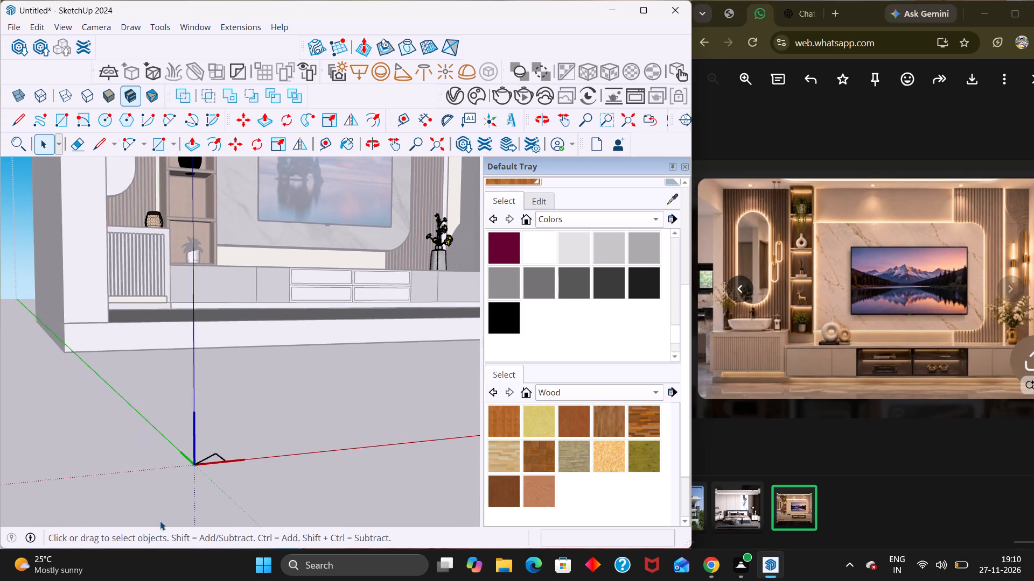
{"action": "scroll", "coordinate": [160, 521], "scroll_direction": "up", "scroll_amount": 8}
{"action": "left_click", "coordinate": [237, 422]}
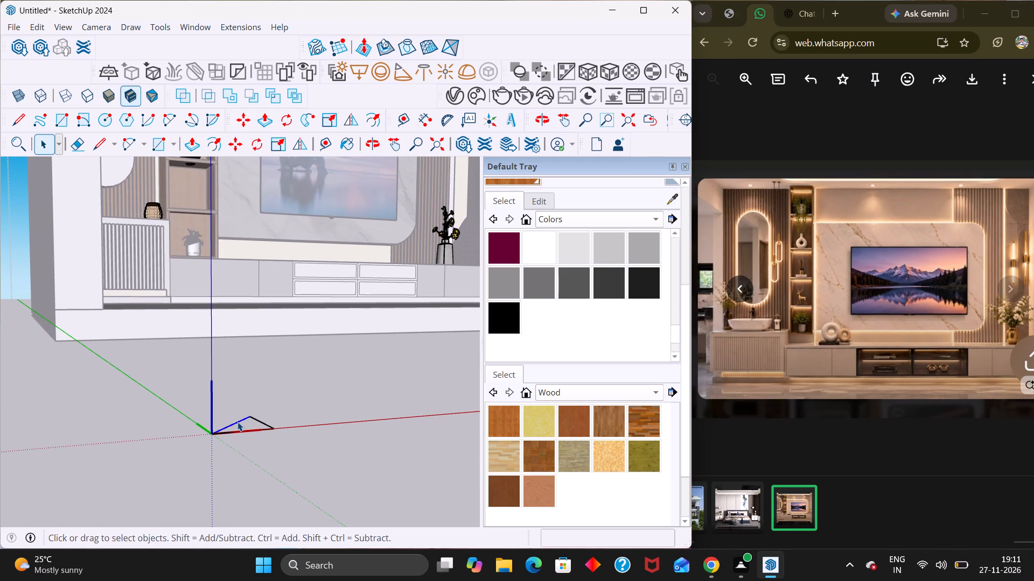
{"action": "key", "text": "Delete"}
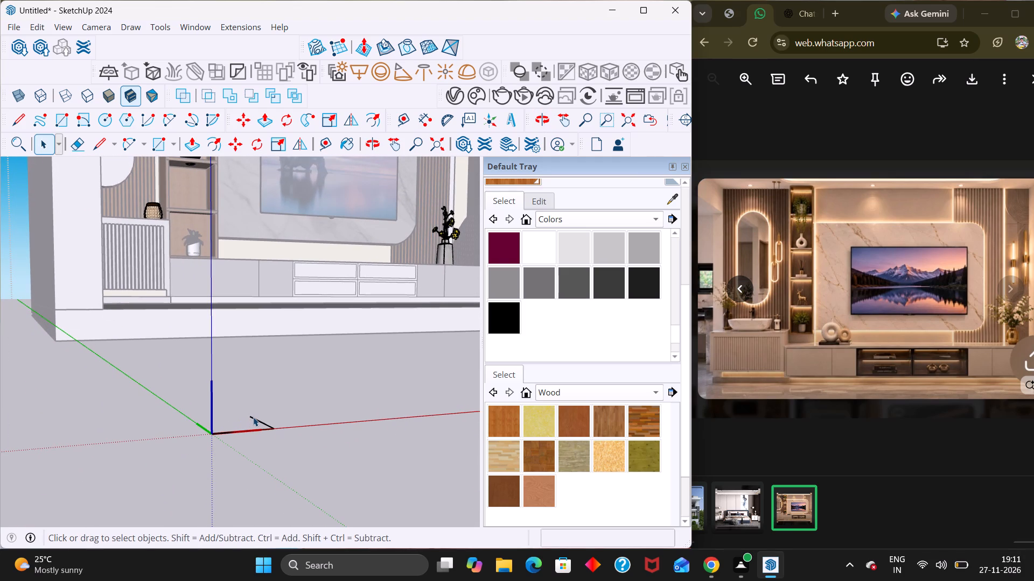
{"action": "left_click", "coordinate": [253, 417]}
{"action": "key", "text": "Delete"}
{"action": "key", "text": "space"}
{"action": "left_click", "coordinate": [243, 471]}
{"action": "scroll", "coordinate": [248, 458], "scroll_direction": "down", "scroll_amount": 5}
{"action": "left_click", "coordinate": [304, 481]}
{"action": "double_click", "coordinate": [303, 486]}
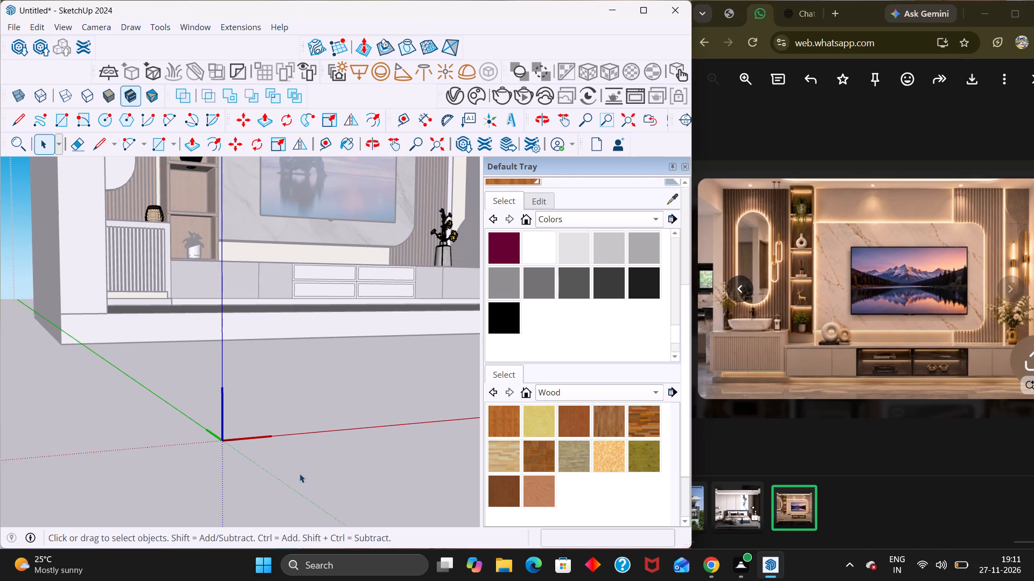
{"action": "key", "text": "Escape"}
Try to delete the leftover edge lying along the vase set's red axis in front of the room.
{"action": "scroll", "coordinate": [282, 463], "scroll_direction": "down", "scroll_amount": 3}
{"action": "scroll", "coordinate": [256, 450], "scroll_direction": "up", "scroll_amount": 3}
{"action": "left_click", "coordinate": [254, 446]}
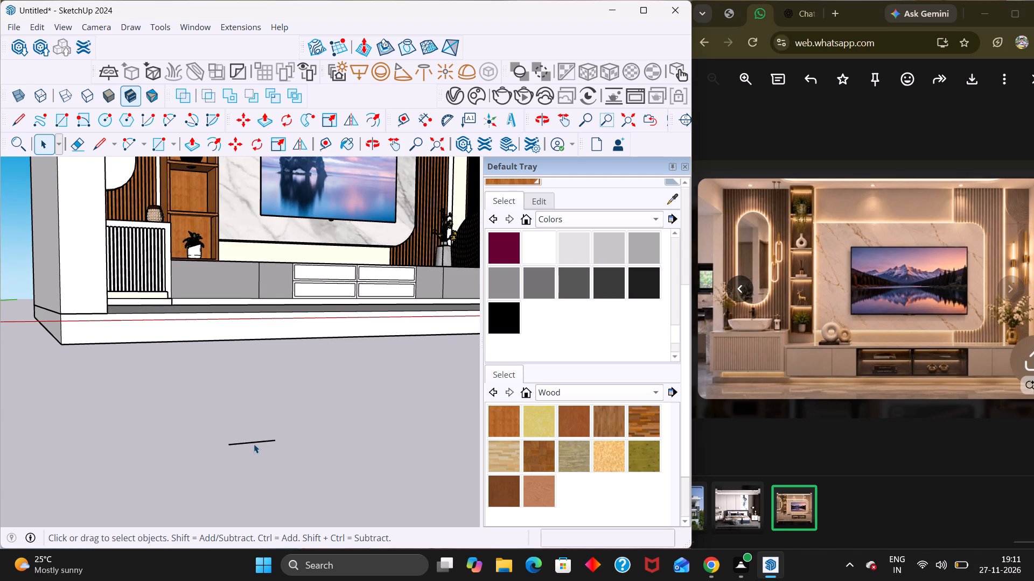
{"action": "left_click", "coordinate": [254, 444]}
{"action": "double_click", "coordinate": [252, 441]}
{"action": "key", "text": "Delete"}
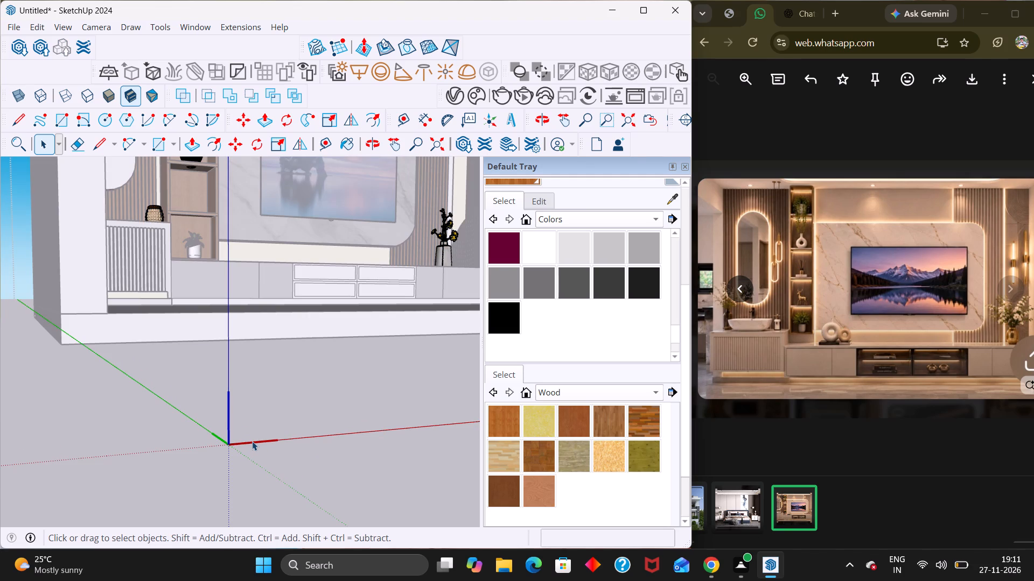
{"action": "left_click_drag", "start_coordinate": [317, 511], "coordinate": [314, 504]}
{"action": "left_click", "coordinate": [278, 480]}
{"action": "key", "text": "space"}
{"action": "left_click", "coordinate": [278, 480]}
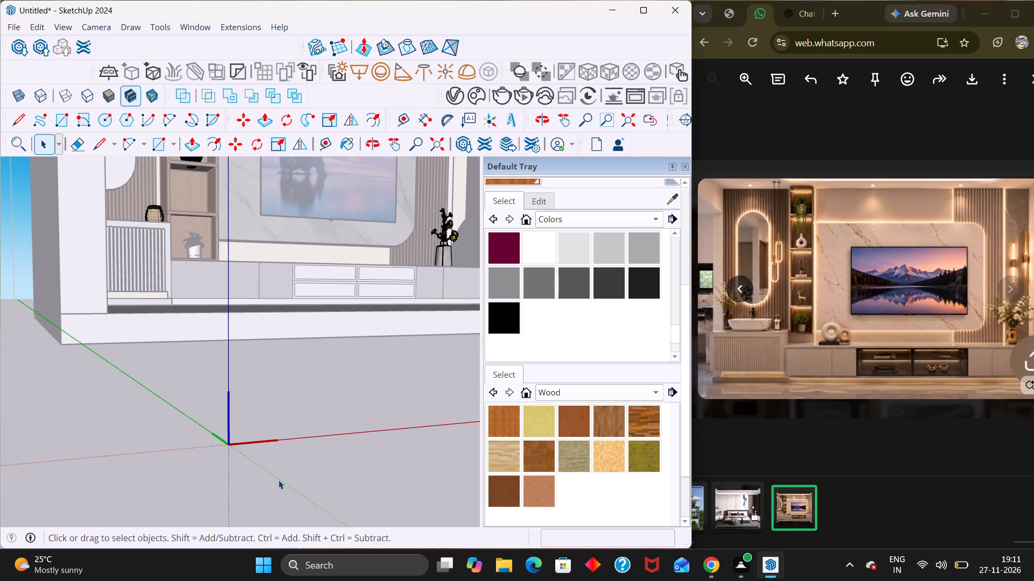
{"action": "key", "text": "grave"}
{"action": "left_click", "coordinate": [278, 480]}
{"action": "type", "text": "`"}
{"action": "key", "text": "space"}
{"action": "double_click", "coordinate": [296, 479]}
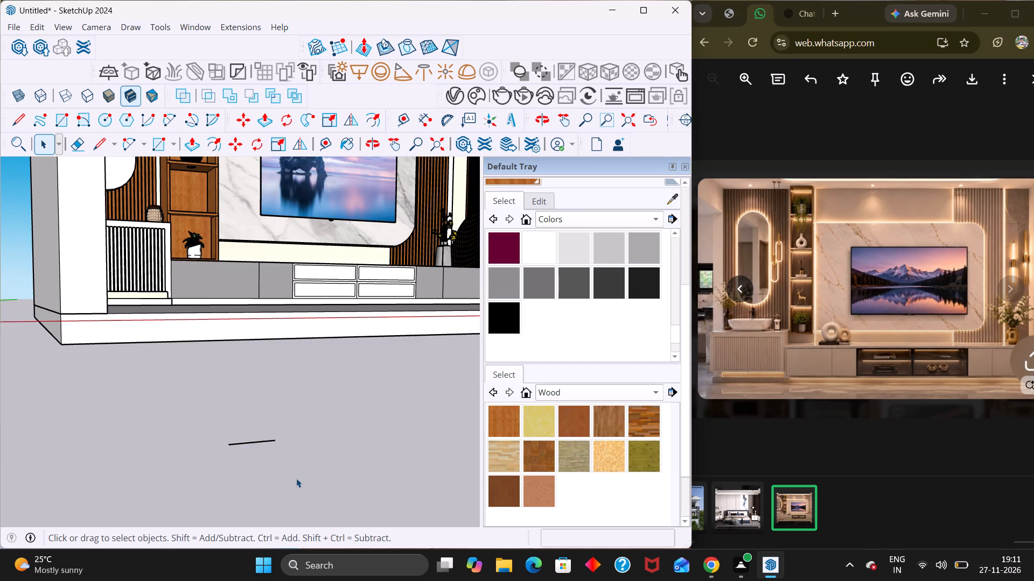
Reopen the vase set, delete the leftover straight edge along its red axis, and leave the set.
{"action": "scroll", "coordinate": [251, 463], "scroll_direction": "up", "scroll_amount": 10}
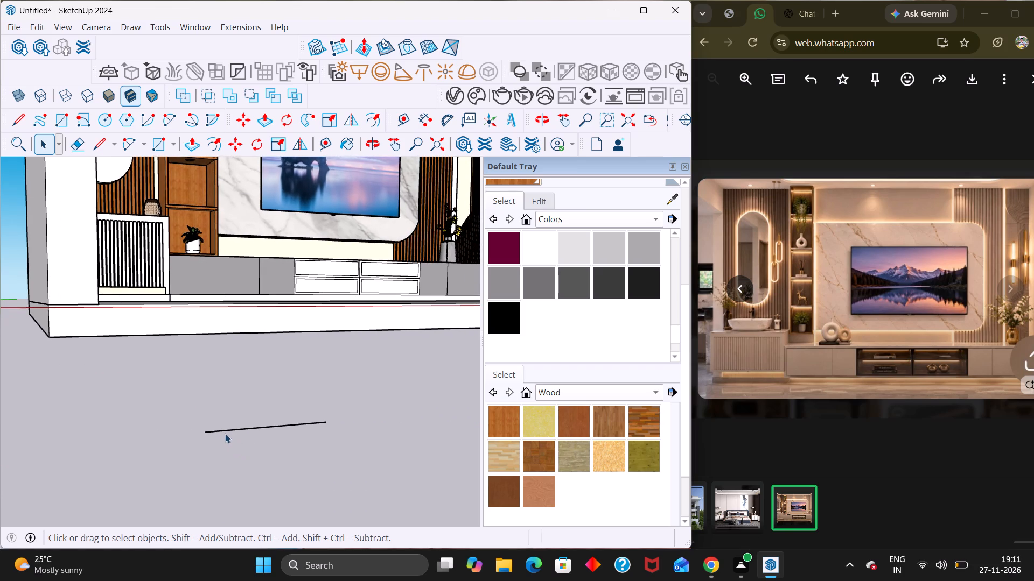
{"action": "left_click", "coordinate": [223, 433]}
{"action": "scroll", "coordinate": [223, 433], "scroll_direction": "up", "scroll_amount": 4}
{"action": "left_click", "coordinate": [222, 431]}
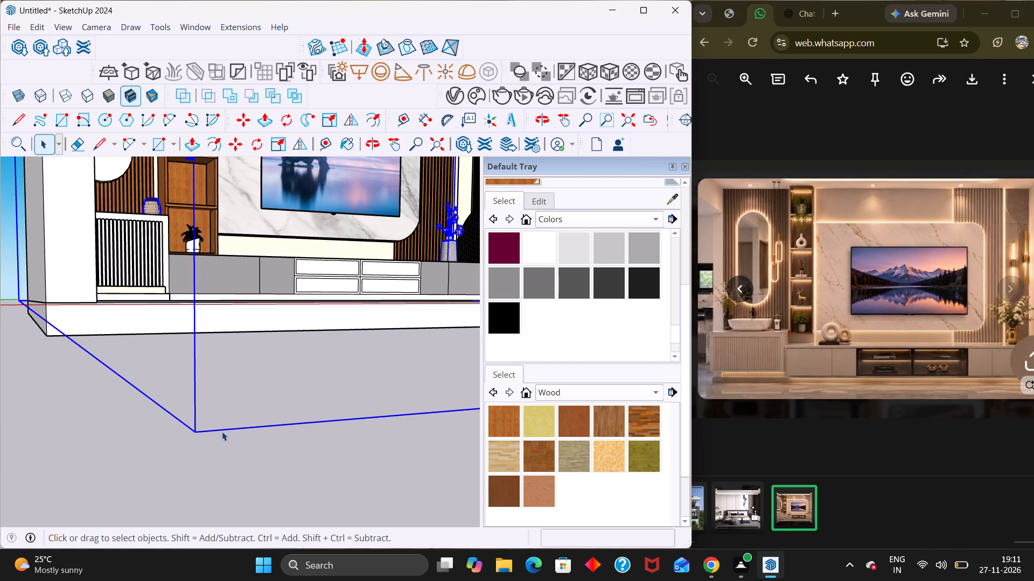
{"action": "left_click", "coordinate": [222, 431]}
{"action": "left_click", "coordinate": [222, 431]}
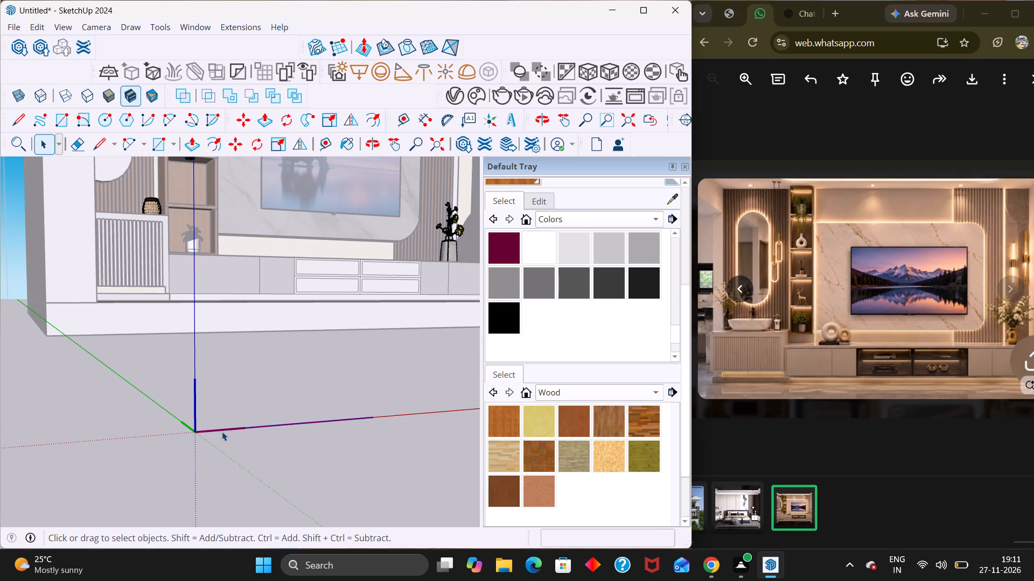
{"action": "key", "text": "Delete"}
{"action": "key", "text": "Return"}
{"action": "left_click_drag", "start_coordinate": [237, 477], "coordinate": [237, 486]}
{"action": "scroll", "coordinate": [240, 477], "scroll_direction": "down", "scroll_amount": 5}
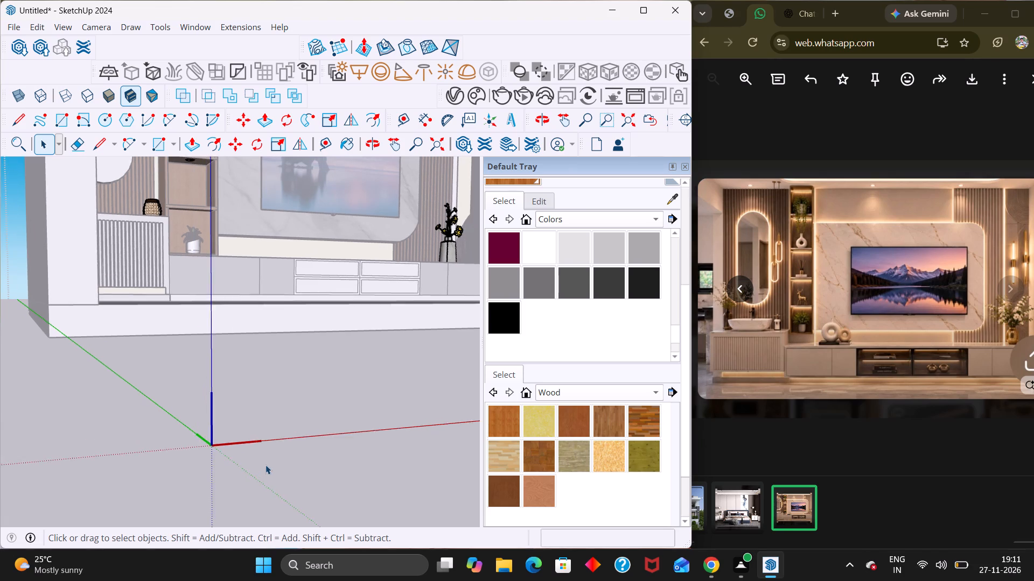
{"action": "key", "text": "Escape"}
Examine the mirror panel, the decorated shelf column and the fluted cabinet on the TV wall.
{"action": "scroll", "coordinate": [246, 465], "scroll_direction": "down", "scroll_amount": 20}
{"action": "scroll", "coordinate": [246, 465], "scroll_direction": "down", "scroll_amount": 5}
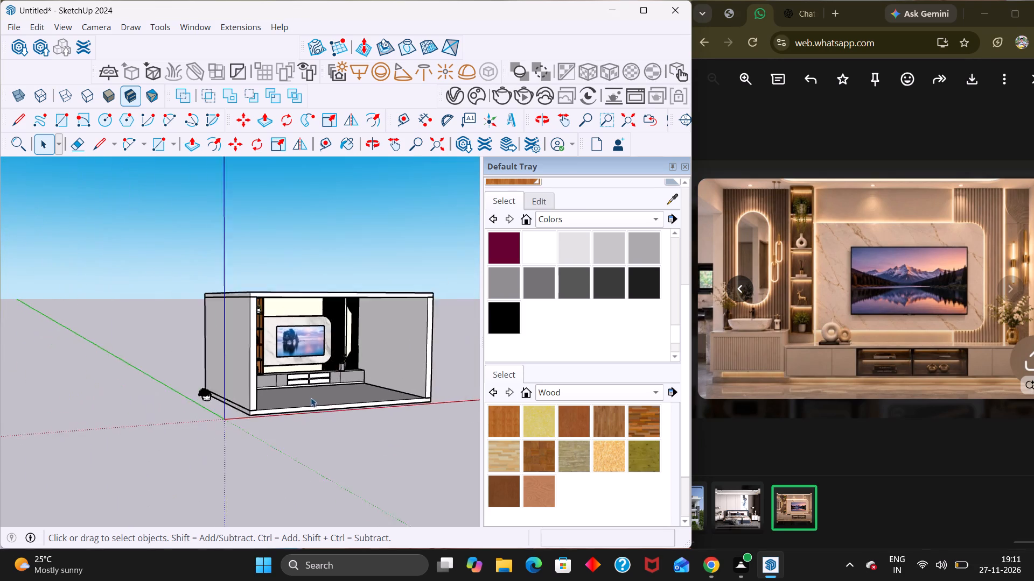
{"action": "scroll", "coordinate": [311, 398], "scroll_direction": "down", "scroll_amount": 3}
{"action": "middle_click_drag", "start_coordinate": [370, 424], "coordinate": [227, 378]}
{"action": "scroll", "coordinate": [287, 379], "scroll_direction": "up", "scroll_amount": 11}
{"action": "middle_click_drag", "start_coordinate": [234, 424], "coordinate": [336, 447]}
{"action": "middle_click_drag", "start_coordinate": [350, 433], "coordinate": [260, 283]}
{"action": "scroll", "coordinate": [353, 421], "scroll_direction": "up", "scroll_amount": 2}
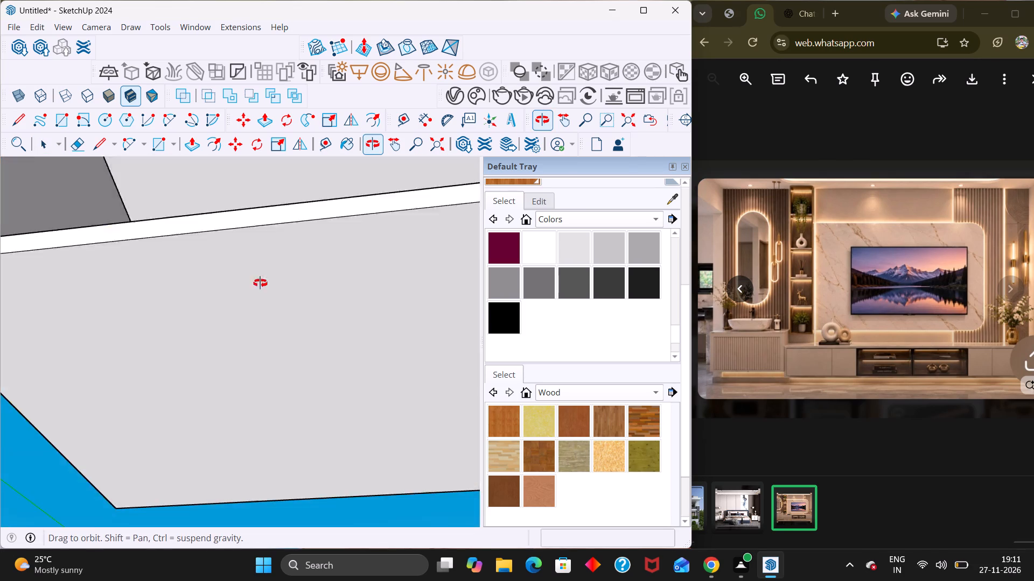
{"action": "middle_click_drag", "start_coordinate": [260, 283], "coordinate": [254, 273]}
{"action": "scroll", "coordinate": [260, 283], "scroll_direction": "up", "scroll_amount": 3}
{"action": "middle_click_drag", "start_coordinate": [249, 289], "coordinate": [292, 487]}
{"action": "scroll", "coordinate": [292, 462], "scroll_direction": "down", "scroll_amount": 1}
{"action": "scroll", "coordinate": [256, 303], "scroll_direction": "up", "scroll_amount": 4}
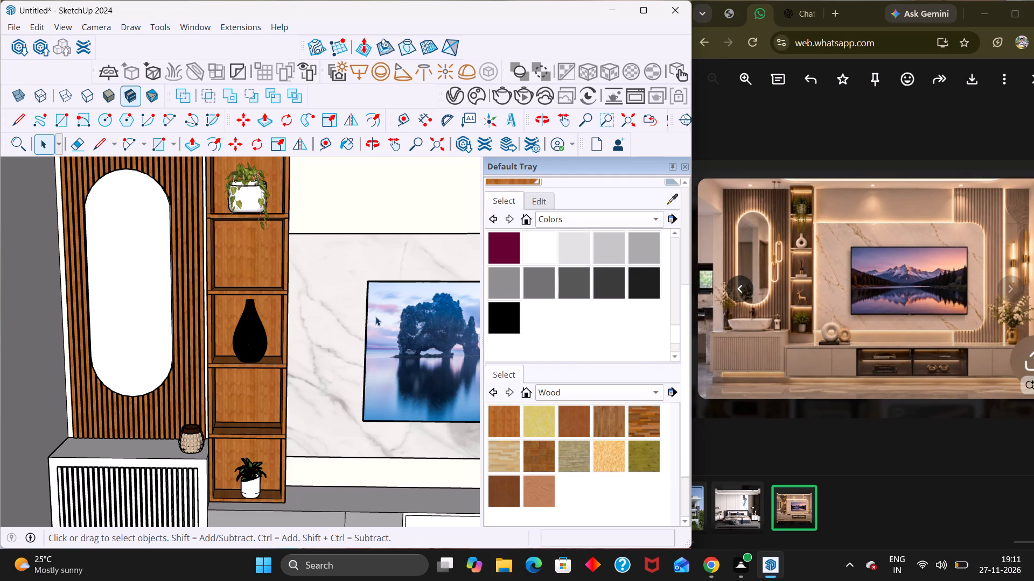
{"action": "scroll", "coordinate": [296, 303], "scroll_direction": "down", "scroll_amount": 3}
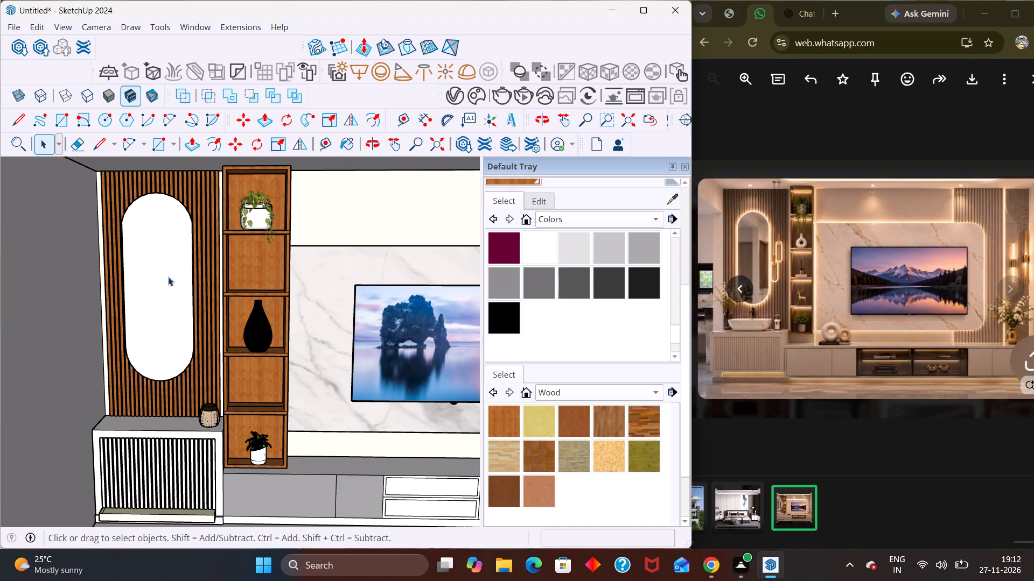
{"action": "scroll", "coordinate": [317, 321], "scroll_direction": "down", "scroll_amount": 12}
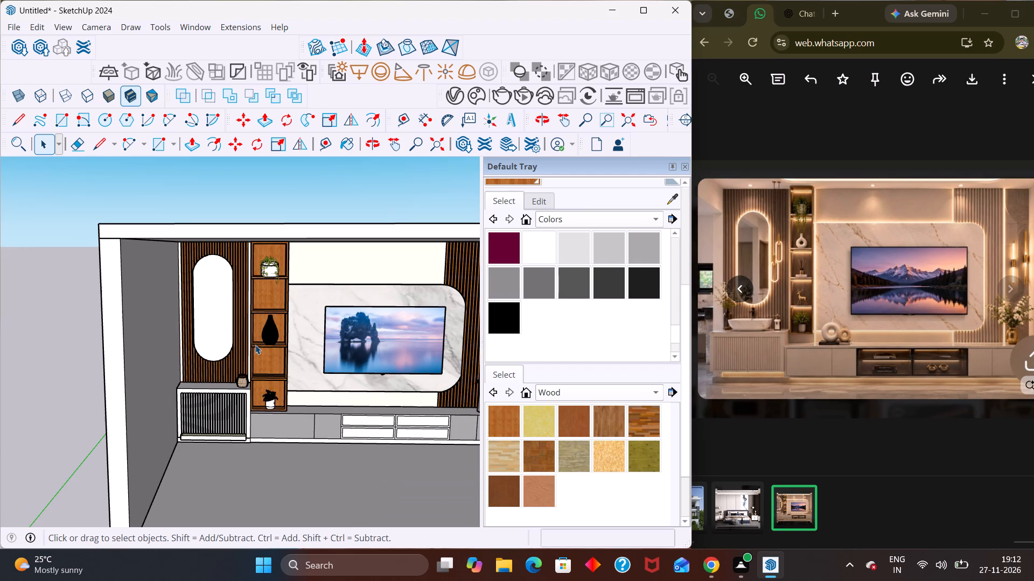
Open the plant set and delete the leftover potted plant, both pot and foliage, standing outside the room.
{"action": "scroll", "coordinate": [302, 363], "scroll_direction": "down", "scroll_amount": 5}
{"action": "middle_click_drag", "start_coordinate": [290, 381], "coordinate": [286, 341]}
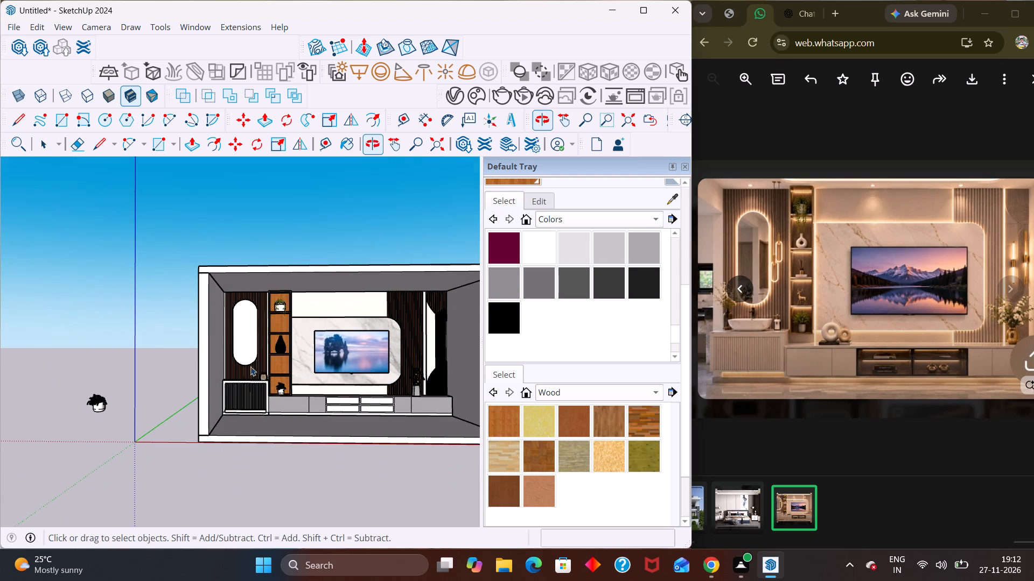
{"action": "left_click", "coordinate": [107, 407]}
{"action": "left_click", "coordinate": [107, 407]}
{"action": "triple_click", "coordinate": [103, 407]}
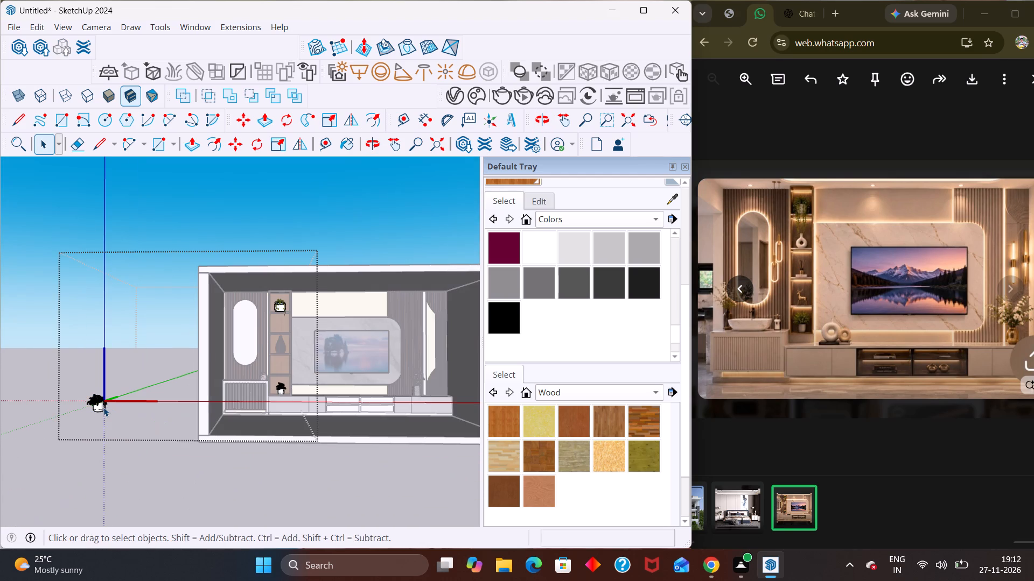
{"action": "scroll", "coordinate": [97, 403], "scroll_direction": "up", "scroll_amount": 10}
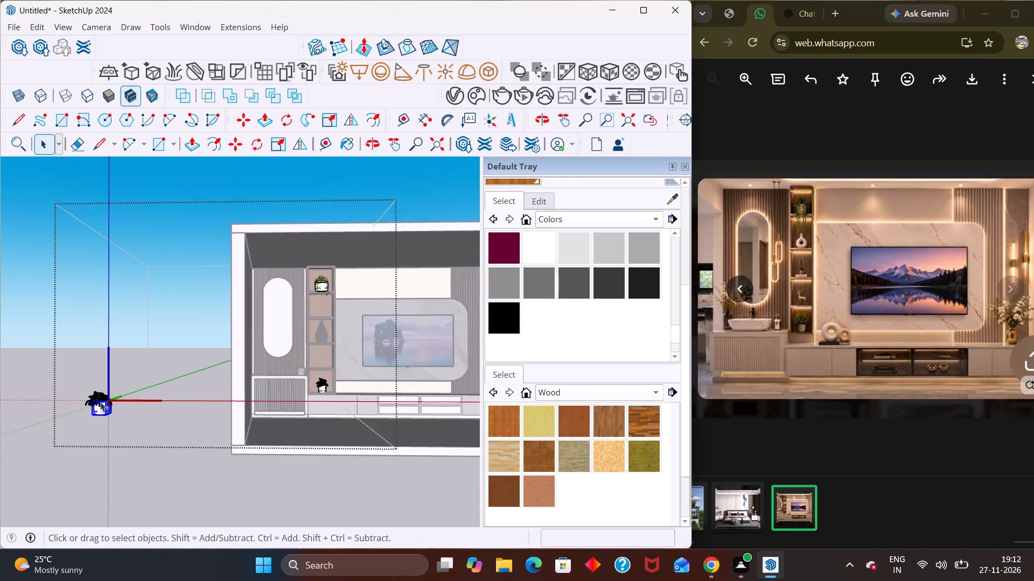
{"action": "scroll", "coordinate": [100, 402], "scroll_direction": "up", "scroll_amount": 4}
{"action": "middle_click_drag", "start_coordinate": [118, 396], "coordinate": [145, 457]}
{"action": "middle_click_drag", "start_coordinate": [118, 399], "coordinate": [111, 368]}
{"action": "scroll", "coordinate": [118, 399], "scroll_direction": "down", "scroll_amount": 6}
{"action": "scroll", "coordinate": [111, 444], "scroll_direction": "up", "scroll_amount": 5}
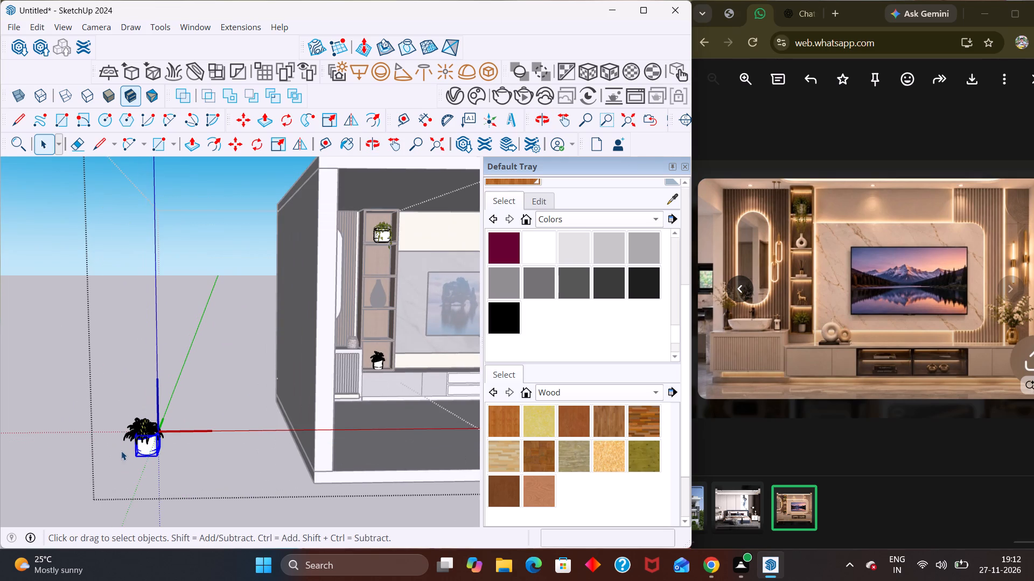
{"action": "left_click", "coordinate": [138, 431], "text": "shift"}
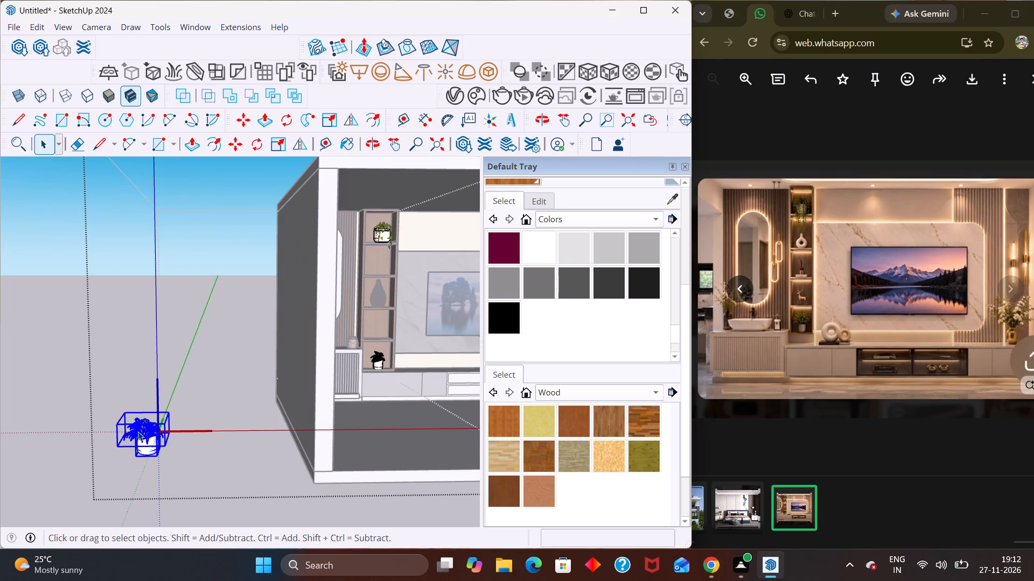
{"action": "key", "text": "Delete"}
{"action": "scroll", "coordinate": [138, 431], "scroll_direction": "down", "scroll_amount": 5}
{"action": "left_click", "coordinate": [207, 516]}
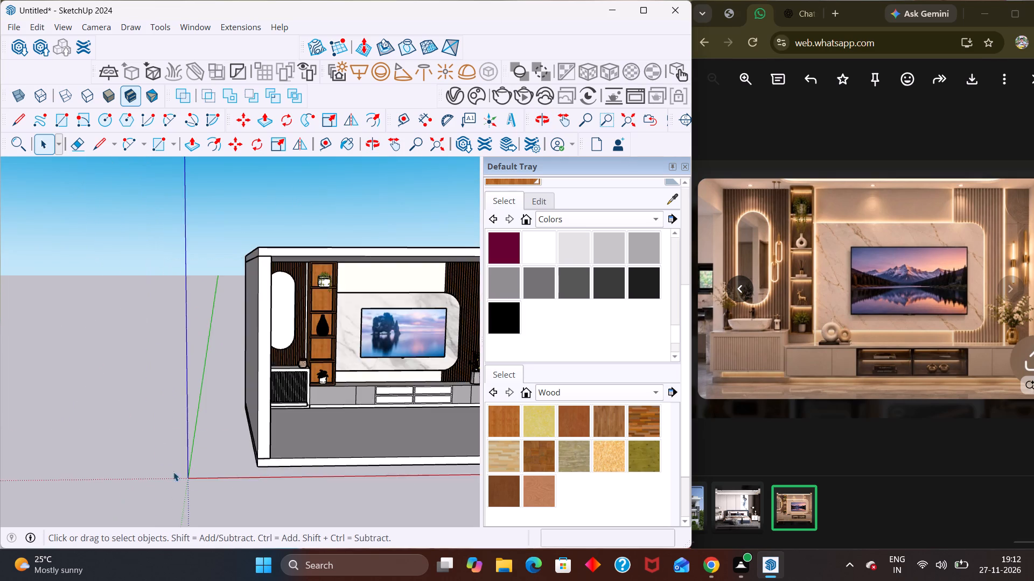
Open the 3D Warehouse, dismiss the promotional pop-up, and search the models for "flower".
{"action": "scroll", "coordinate": [148, 440], "scroll_direction": "down", "scroll_amount": 5}
{"action": "middle_click_drag", "start_coordinate": [339, 408], "coordinate": [232, 391]}
{"action": "scroll", "coordinate": [232, 391], "scroll_direction": "up", "scroll_amount": 1}
{"action": "middle_click_drag", "start_coordinate": [232, 392], "coordinate": [259, 393]}
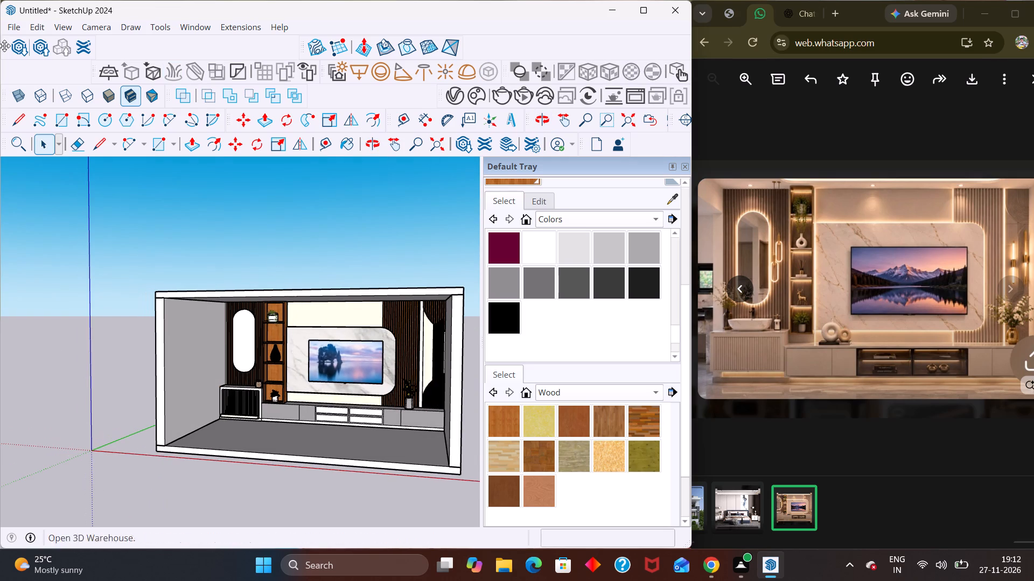
{"action": "left_click", "coordinate": [23, 51]}
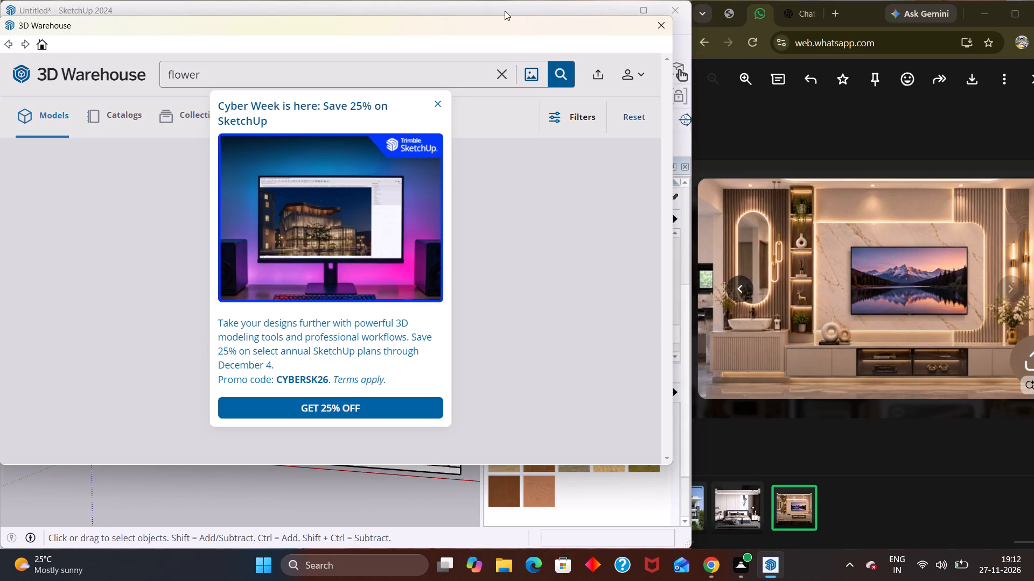
{"action": "left_click", "coordinate": [437, 105]}
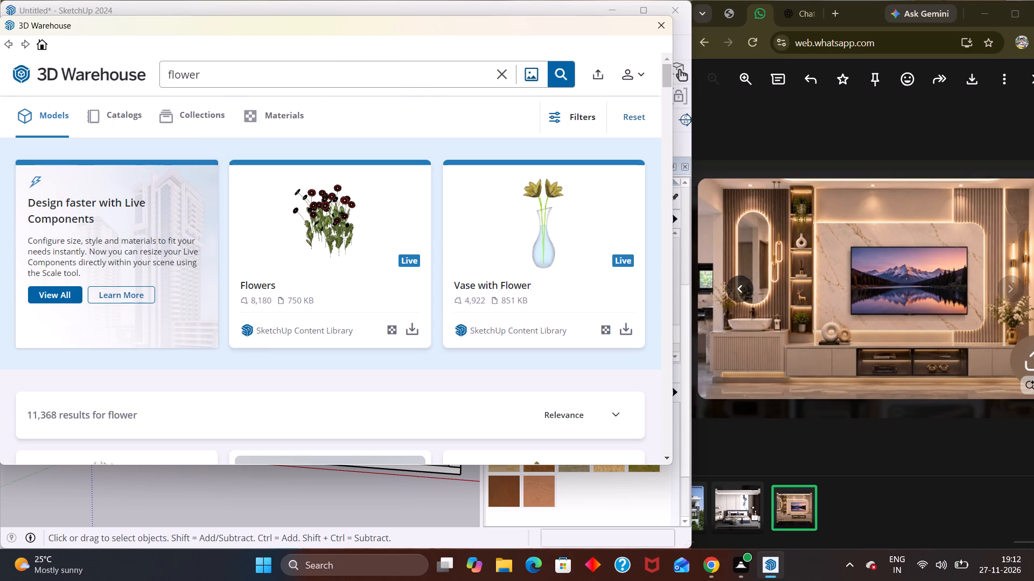
{"action": "left_click", "coordinate": [563, 73]}
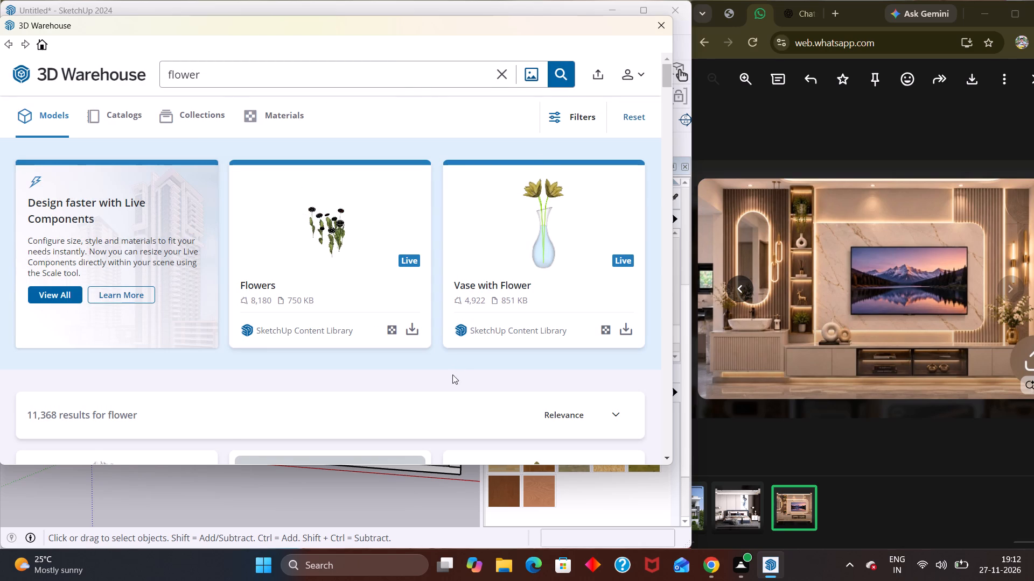
Browse the flower models for a vase arrangement that suits the fluted cabinet below the mirror.
{"action": "scroll", "coordinate": [453, 378], "scroll_direction": "down", "scroll_amount": 6}
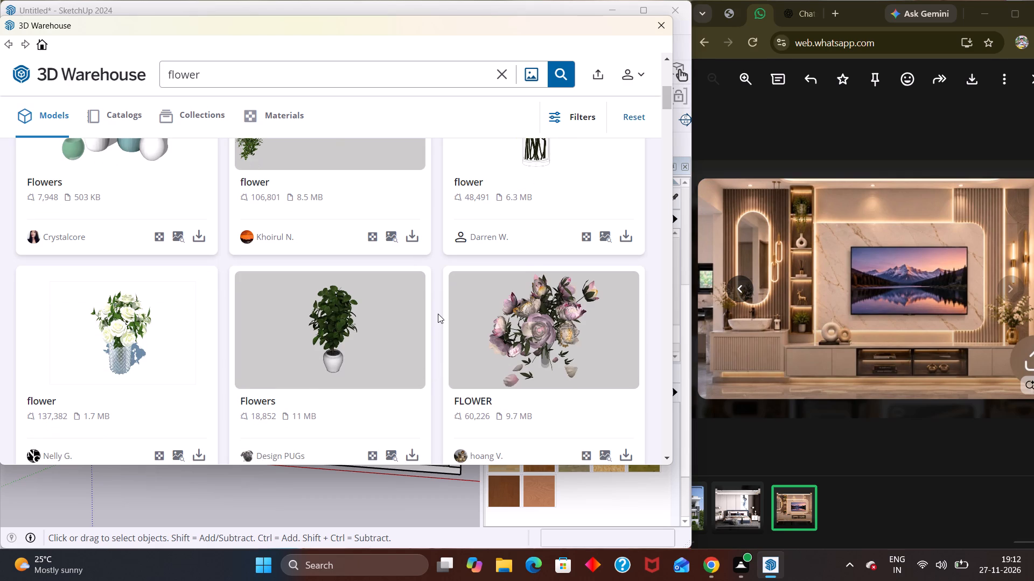
{"action": "scroll", "coordinate": [438, 314], "scroll_direction": "down", "scroll_amount": 6}
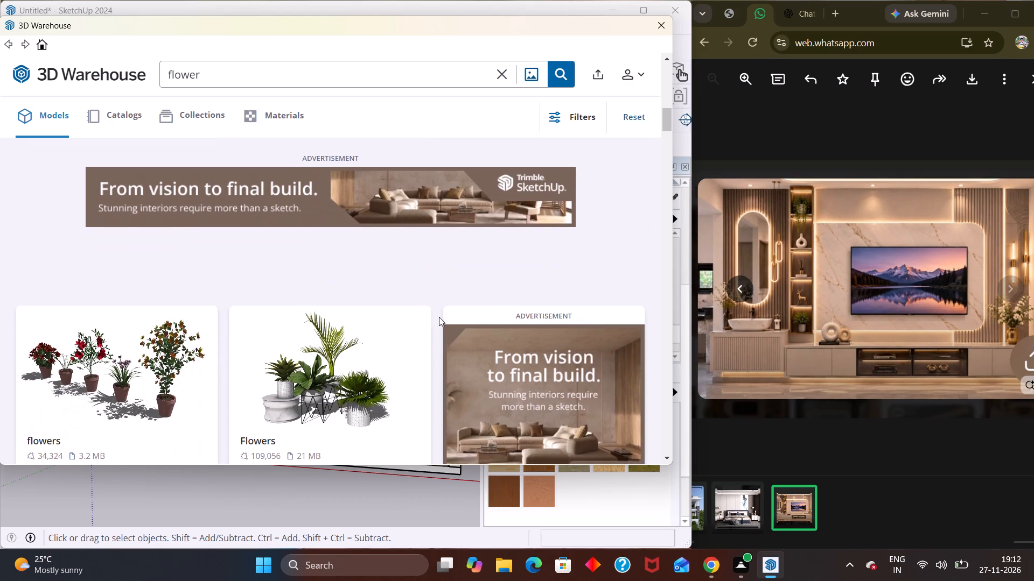
{"action": "scroll", "coordinate": [439, 316], "scroll_direction": "down", "scroll_amount": 2}
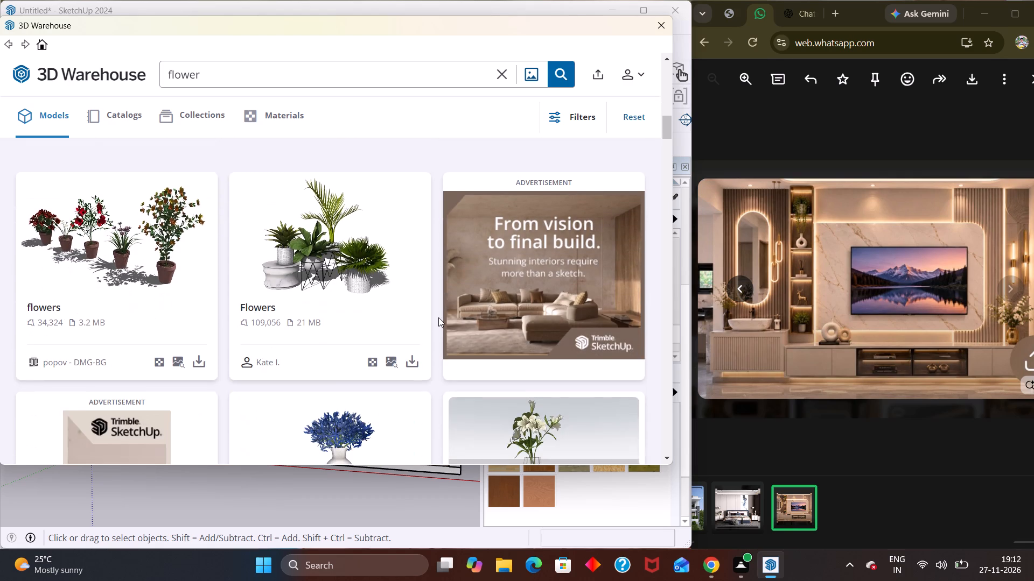
{"action": "scroll", "coordinate": [280, 337], "scroll_direction": "down", "scroll_amount": 5}
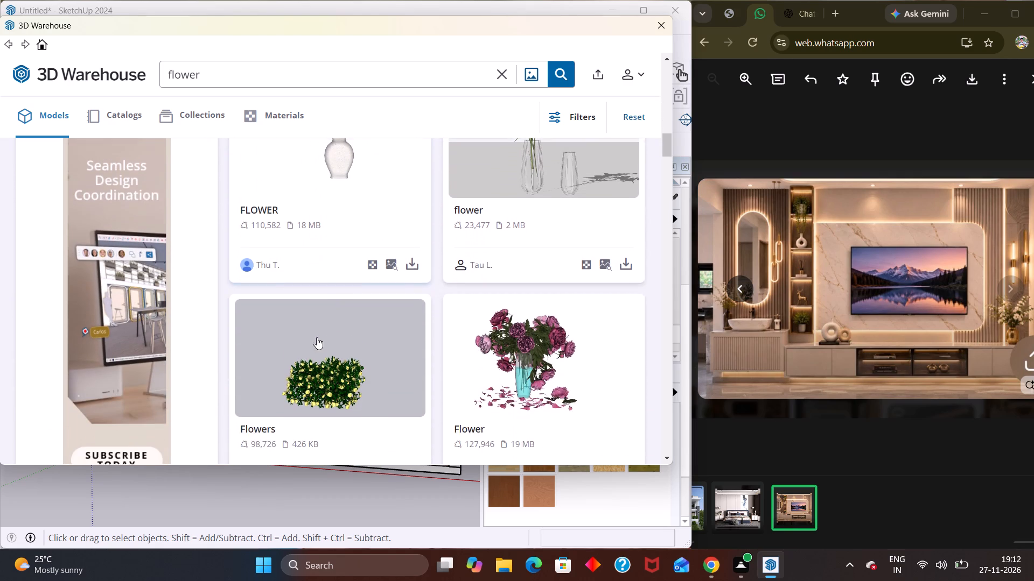
{"action": "scroll", "coordinate": [317, 337], "scroll_direction": "down", "scroll_amount": 4}
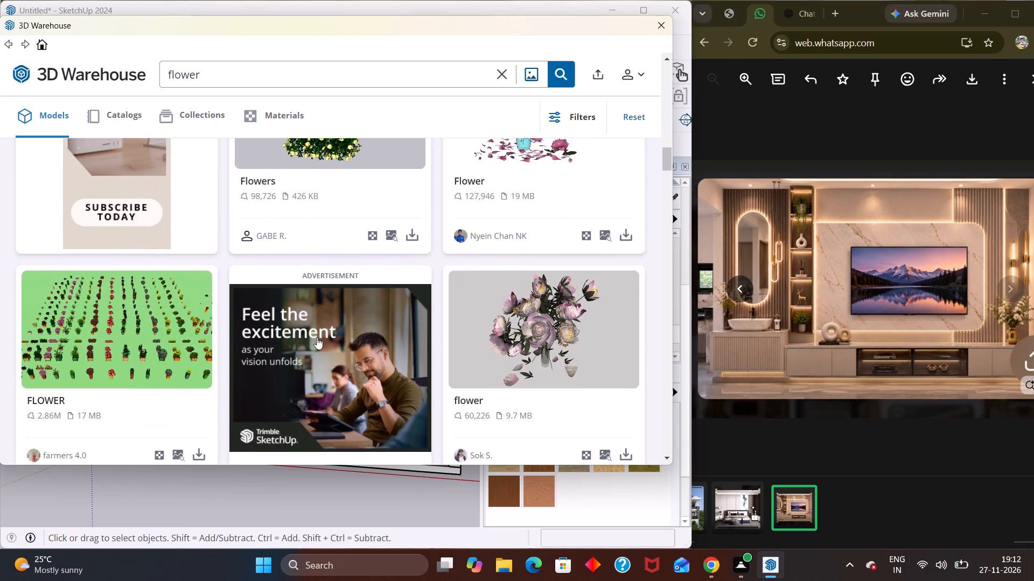
{"action": "scroll", "coordinate": [317, 337], "scroll_direction": "down", "scroll_amount": 3}
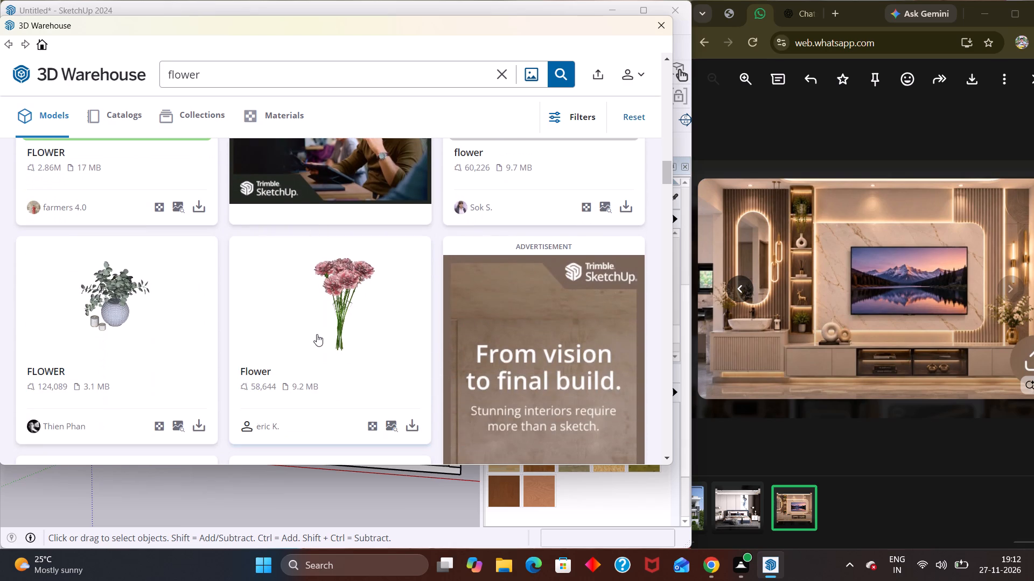
{"action": "scroll", "coordinate": [317, 334], "scroll_direction": "down", "scroll_amount": 3}
{"action": "scroll", "coordinate": [317, 334], "scroll_direction": "up", "scroll_amount": 1}
{"action": "scroll", "coordinate": [236, 326], "scroll_direction": "up", "scroll_amount": 1}
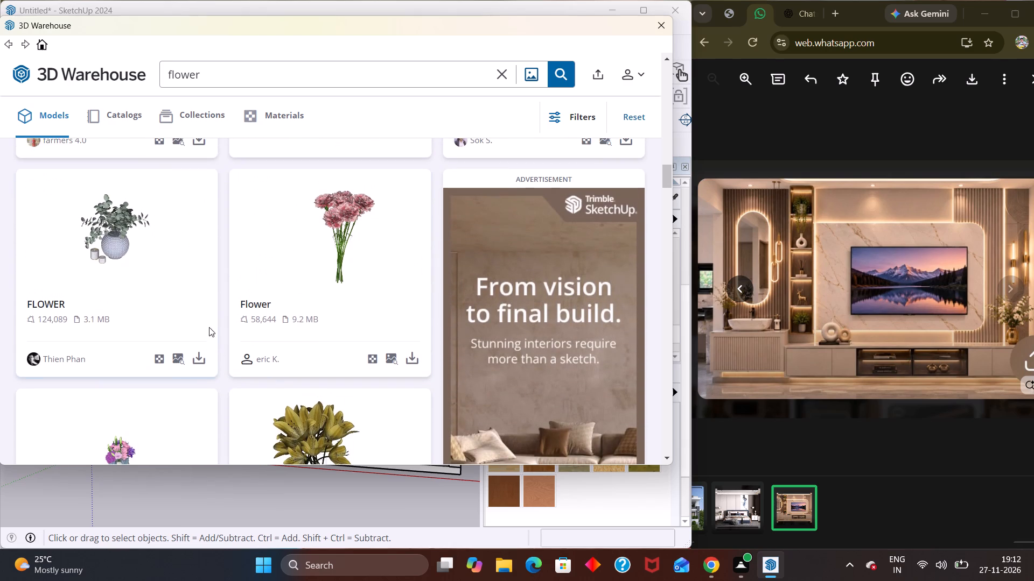
{"action": "scroll", "coordinate": [211, 328], "scroll_direction": "up", "scroll_amount": 1}
{"action": "scroll", "coordinate": [211, 328], "scroll_direction": "down", "scroll_amount": 3}
{"action": "scroll", "coordinate": [211, 328], "scroll_direction": "up", "scroll_amount": 1}
{"action": "scroll", "coordinate": [211, 328], "scroll_direction": "down", "scroll_amount": 6}
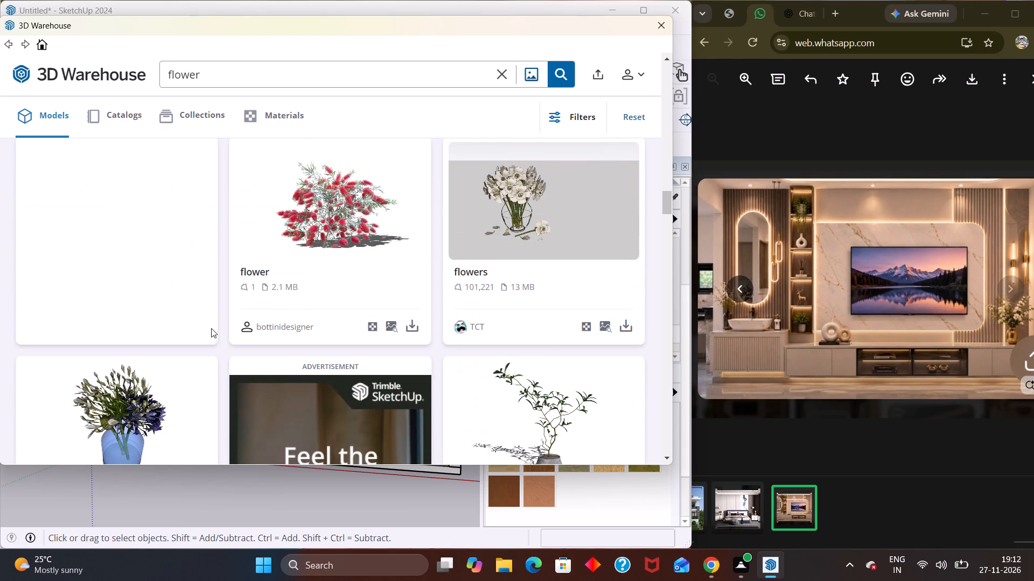
{"action": "scroll", "coordinate": [212, 328], "scroll_direction": "down", "scroll_amount": 2}
{"action": "scroll", "coordinate": [153, 335], "scroll_direction": "down", "scroll_amount": 1}
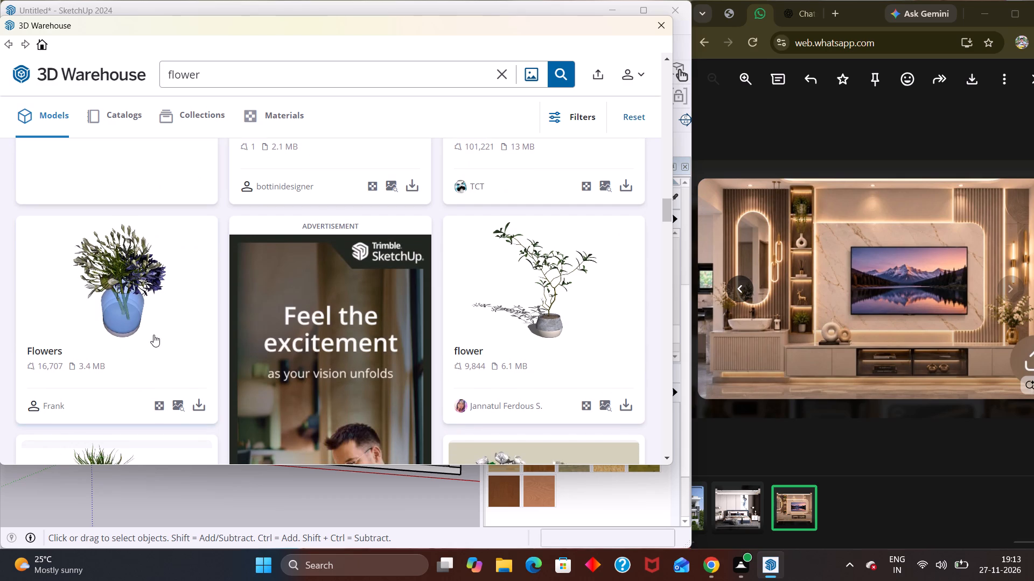
{"action": "scroll", "coordinate": [211, 348], "scroll_direction": "down", "scroll_amount": 6}
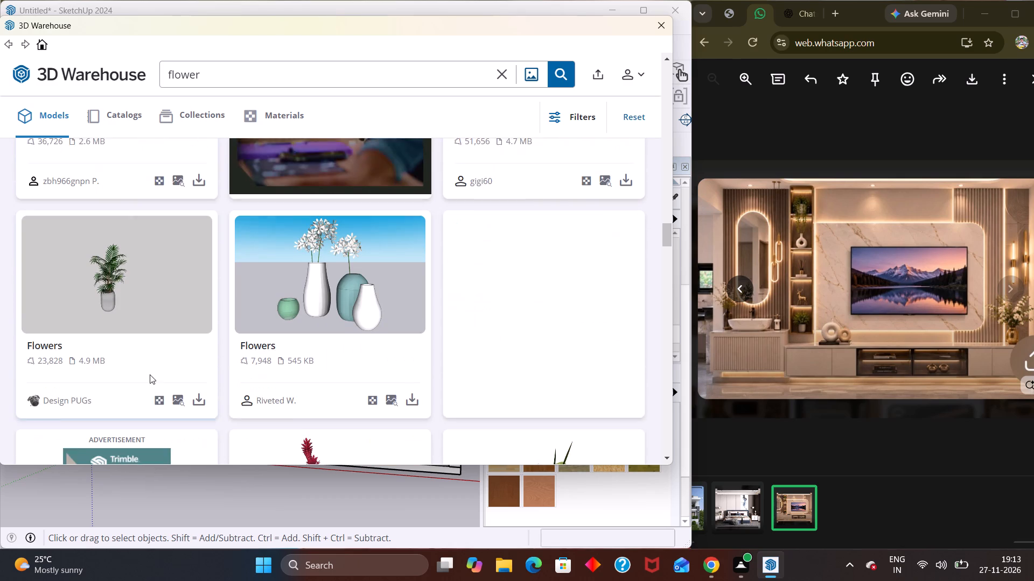
{"action": "scroll", "coordinate": [198, 356], "scroll_direction": "down", "scroll_amount": 2}
{"action": "scroll", "coordinate": [258, 353], "scroll_direction": "down", "scroll_amount": 1}
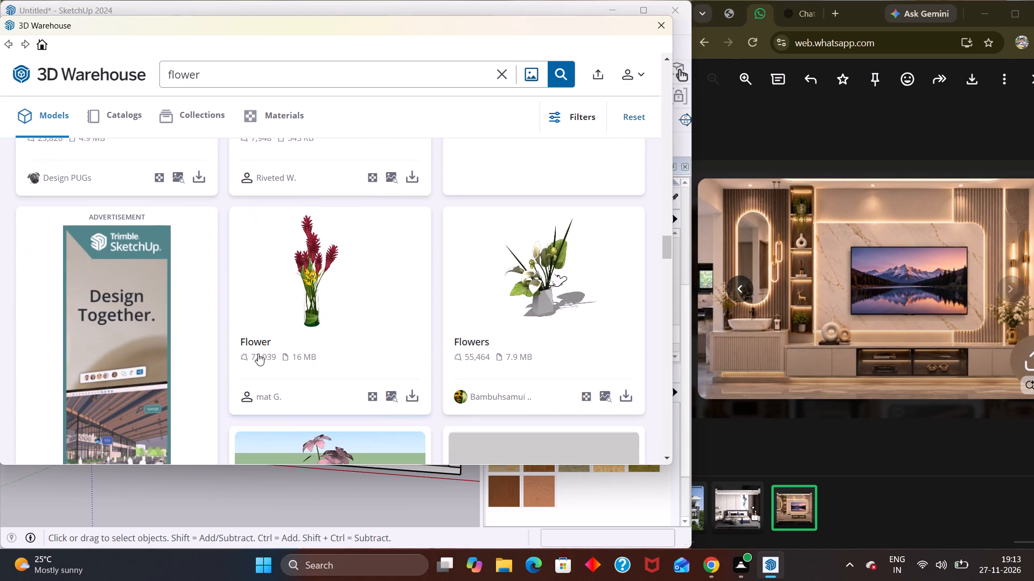
{"action": "scroll", "coordinate": [334, 337], "scroll_direction": "down", "scroll_amount": 2}
{"action": "scroll", "coordinate": [392, 344], "scroll_direction": "down", "scroll_amount": 2}
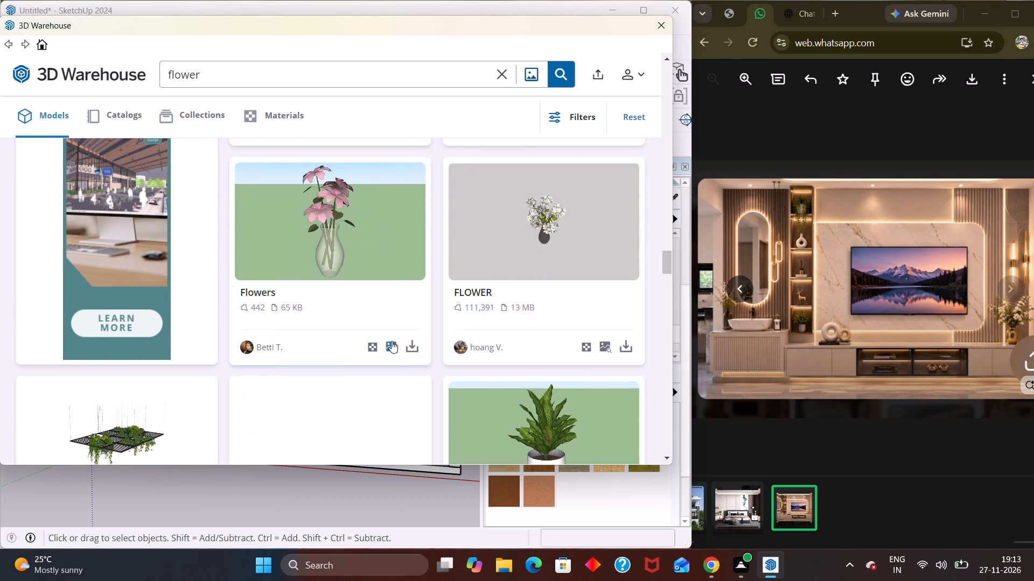
{"action": "scroll", "coordinate": [324, 342], "scroll_direction": "down", "scroll_amount": 6}
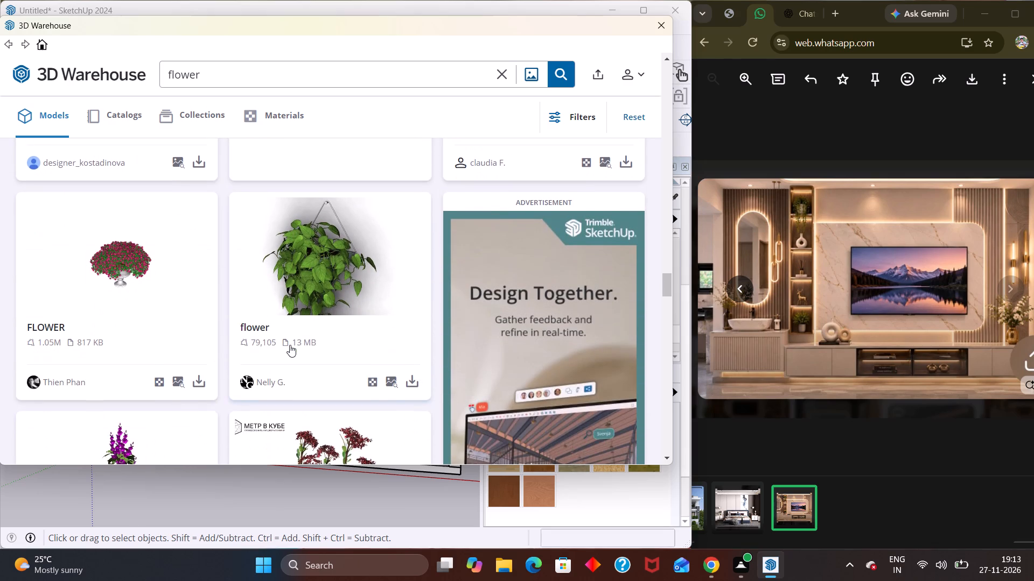
{"action": "scroll", "coordinate": [290, 345], "scroll_direction": "down", "scroll_amount": 5}
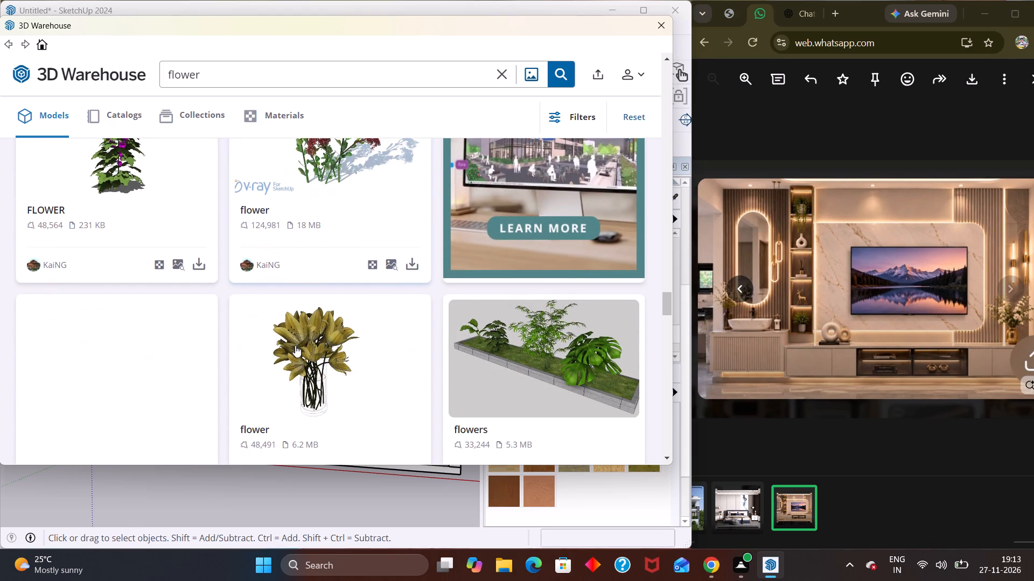
{"action": "scroll", "coordinate": [295, 345], "scroll_direction": "down", "scroll_amount": 2}
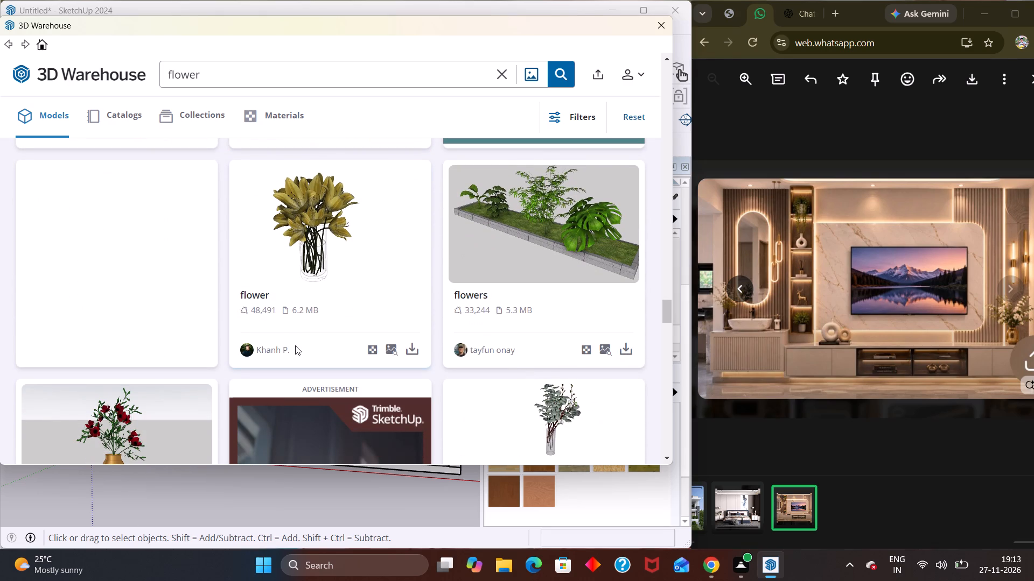
{"action": "scroll", "coordinate": [609, 420], "scroll_direction": "down", "scroll_amount": 1}
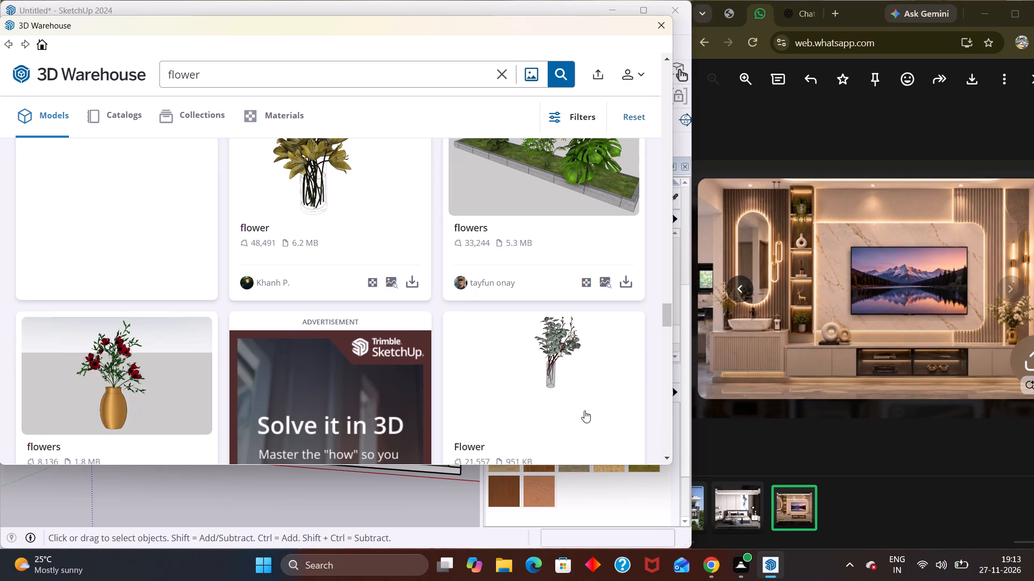
{"action": "scroll", "coordinate": [584, 410], "scroll_direction": "down", "scroll_amount": 1}
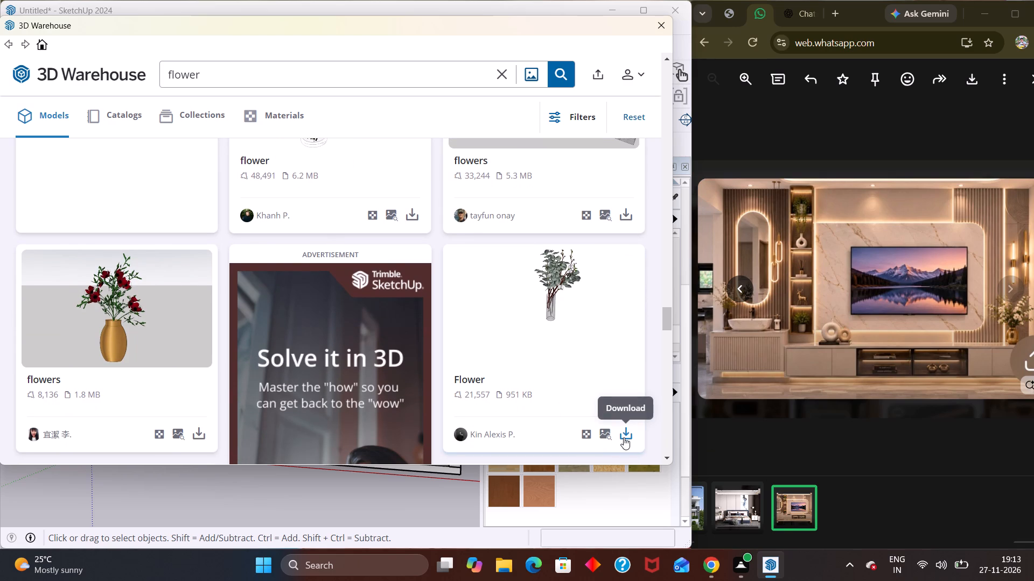
Download the 951 KB "Flower" model of leafy stems in a glass vase and place it beside the fluted cabinet.
{"action": "left_click", "coordinate": [624, 437]}
{"action": "left_click", "coordinate": [295, 261]}
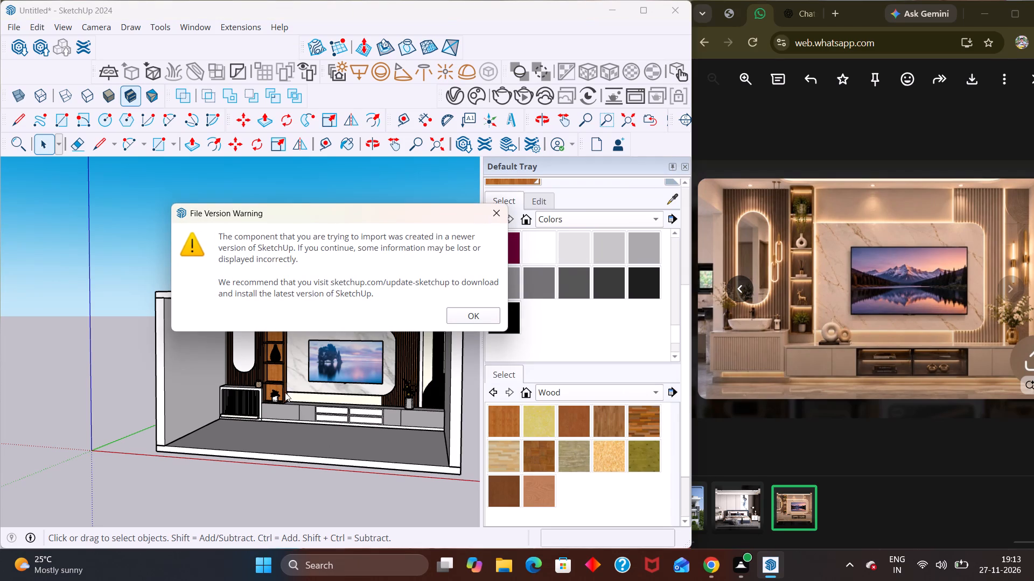
{"action": "left_click", "coordinate": [467, 317]}
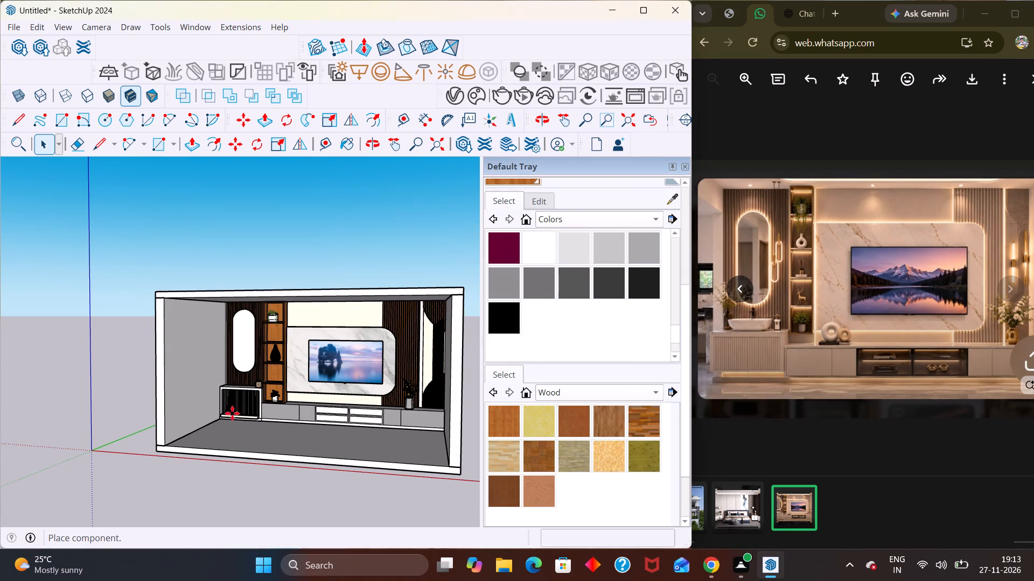
{"action": "scroll", "coordinate": [201, 422], "scroll_direction": "up", "scroll_amount": 8}
{"action": "middle_click_drag", "start_coordinate": [215, 383], "coordinate": [216, 420]}
{"action": "scroll", "coordinate": [196, 471], "scroll_direction": "up", "scroll_amount": 5}
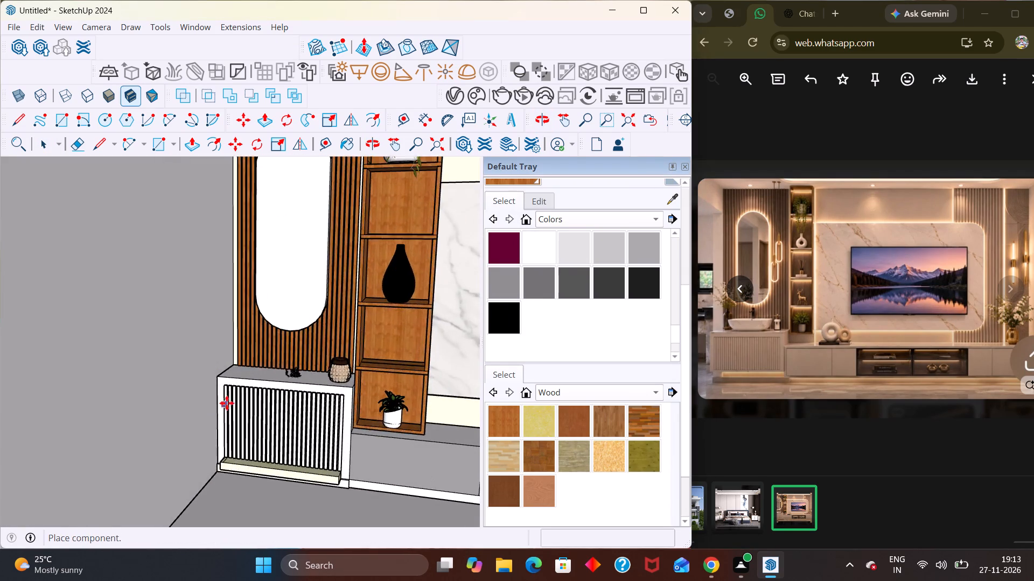
{"action": "scroll", "coordinate": [227, 403], "scroll_direction": "up", "scroll_amount": 1}
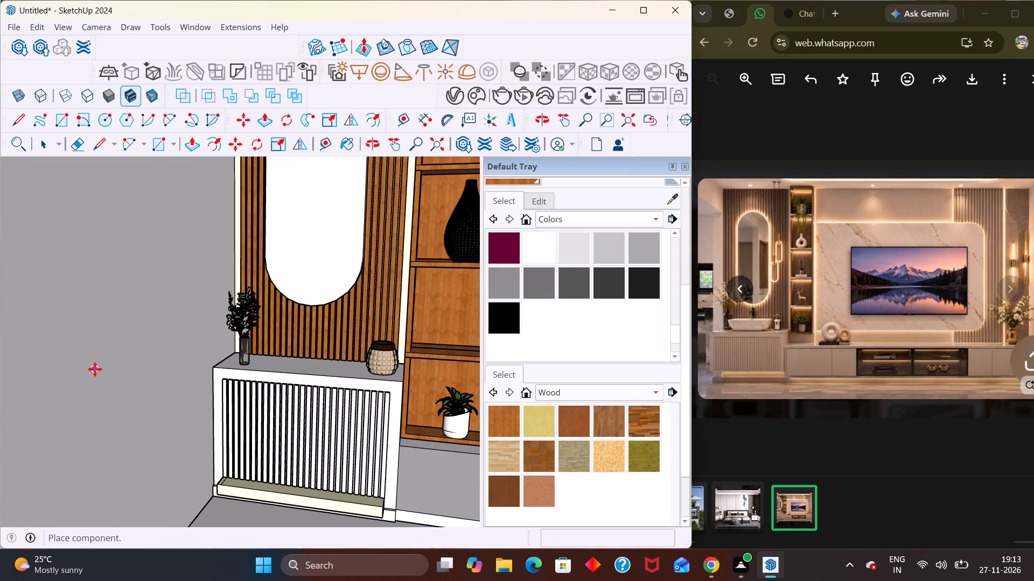
{"action": "left_click", "coordinate": [105, 369]}
Move the flower vase about 4' 10 15/16" onto the fluted cabinet's top, at the outer end below the mirror.
{"action": "scroll", "coordinate": [172, 362], "scroll_direction": "up", "scroll_amount": 3}
{"action": "middle_click_drag", "start_coordinate": [239, 368], "coordinate": [142, 400]}
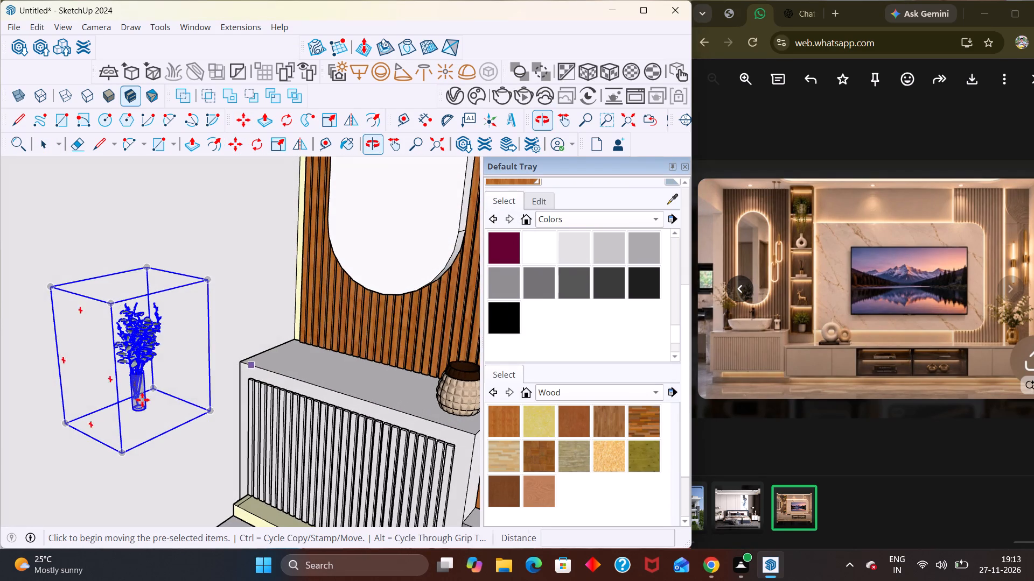
{"action": "key", "text": "m"}
{"action": "left_click", "coordinate": [208, 409]}
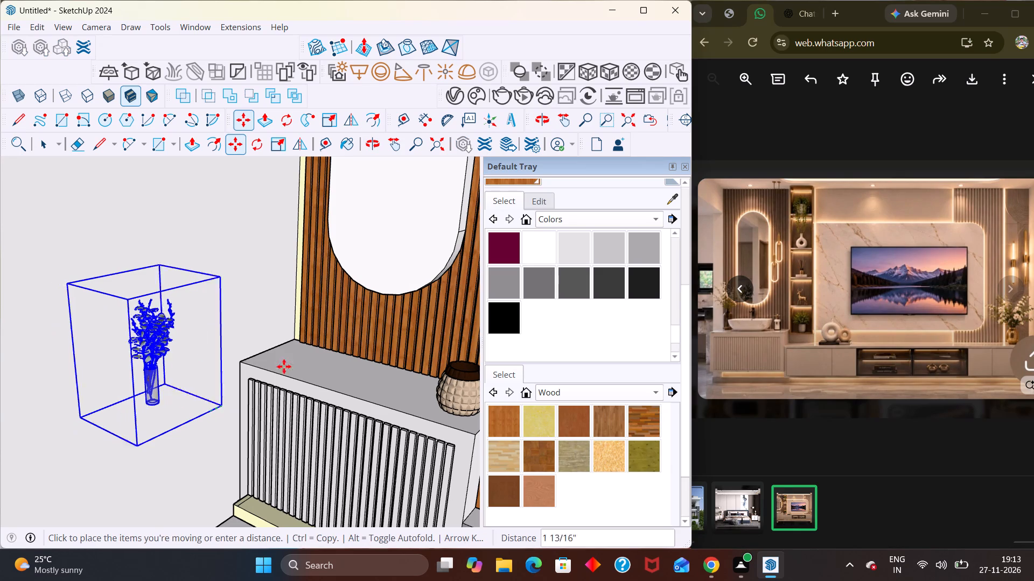
{"action": "left_click", "coordinate": [341, 362]}
Scale the flower vase by about 1.38 along blue, about 1.48 and 1.10 along red, and enlarge it along green.
{"action": "scroll", "coordinate": [337, 358], "scroll_direction": "up", "scroll_amount": 5}
{"action": "middle_click_drag", "start_coordinate": [331, 353], "coordinate": [327, 395]}
{"action": "key", "text": "s"}
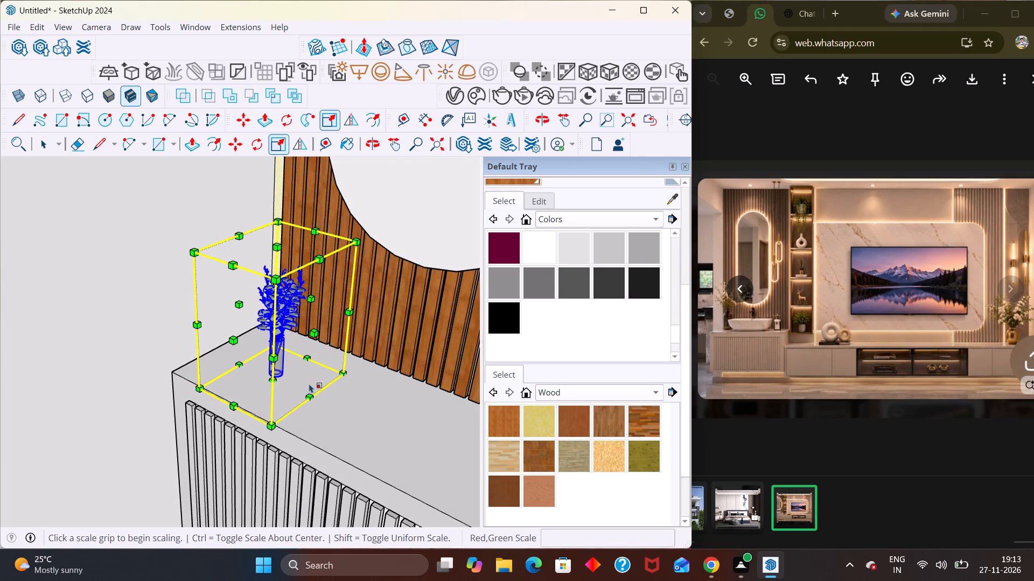
{"action": "left_click", "coordinate": [278, 247]}
{"action": "left_click", "coordinate": [281, 186]}
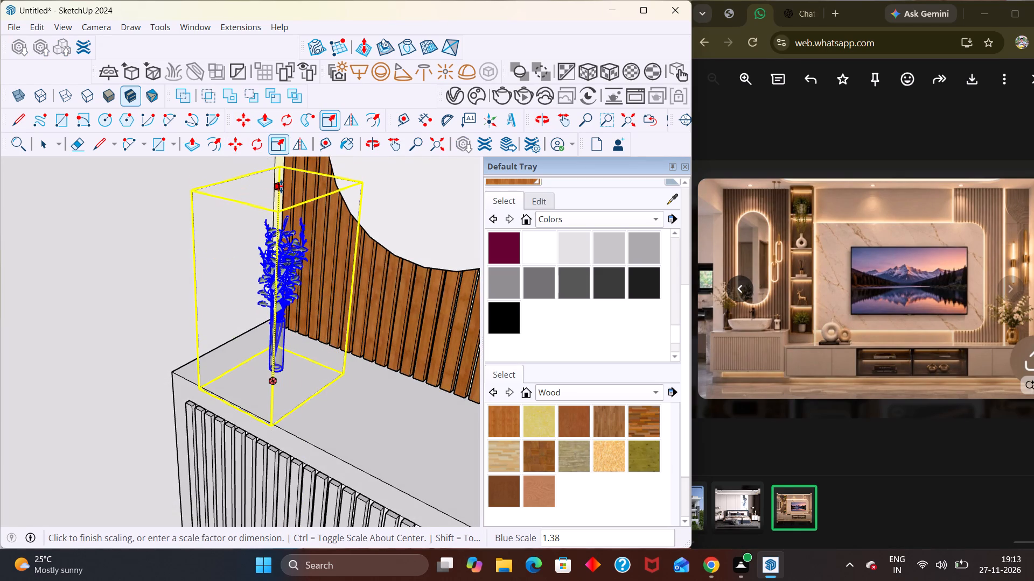
{"action": "left_click", "coordinate": [234, 277]}
{"action": "left_click", "coordinate": [204, 262]}
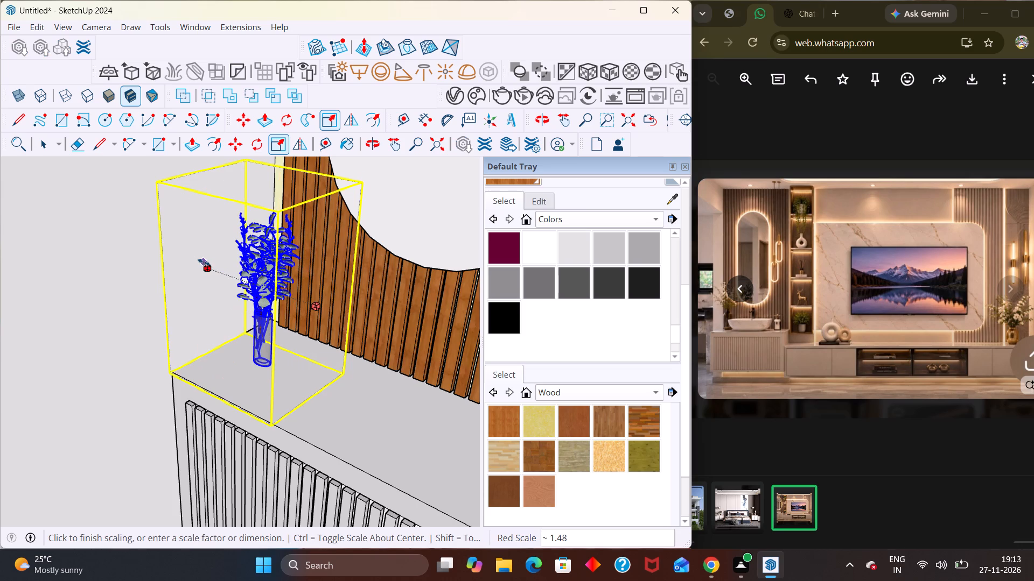
{"action": "left_click", "coordinate": [316, 309]}
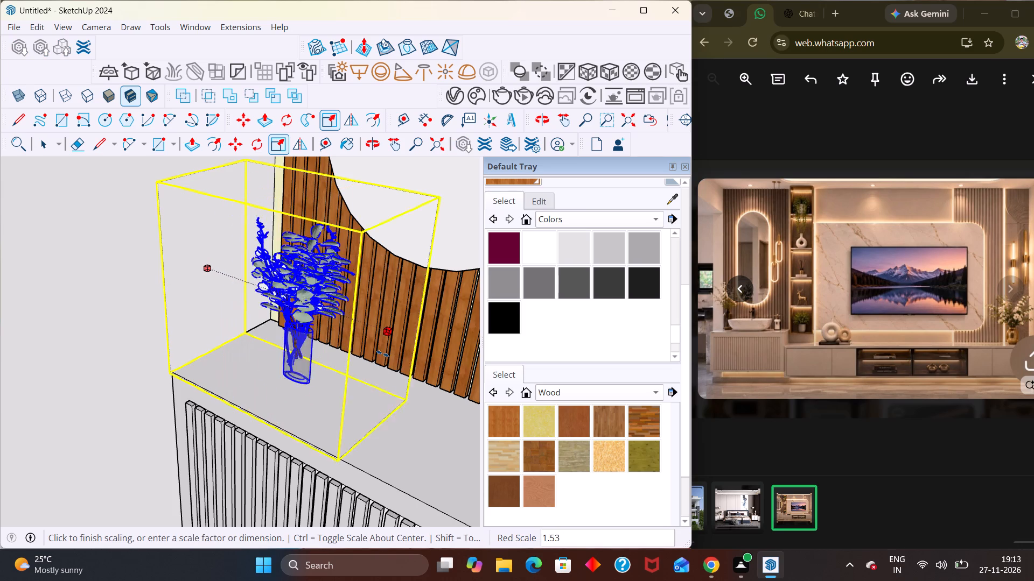
{"action": "left_click", "coordinate": [376, 355]}
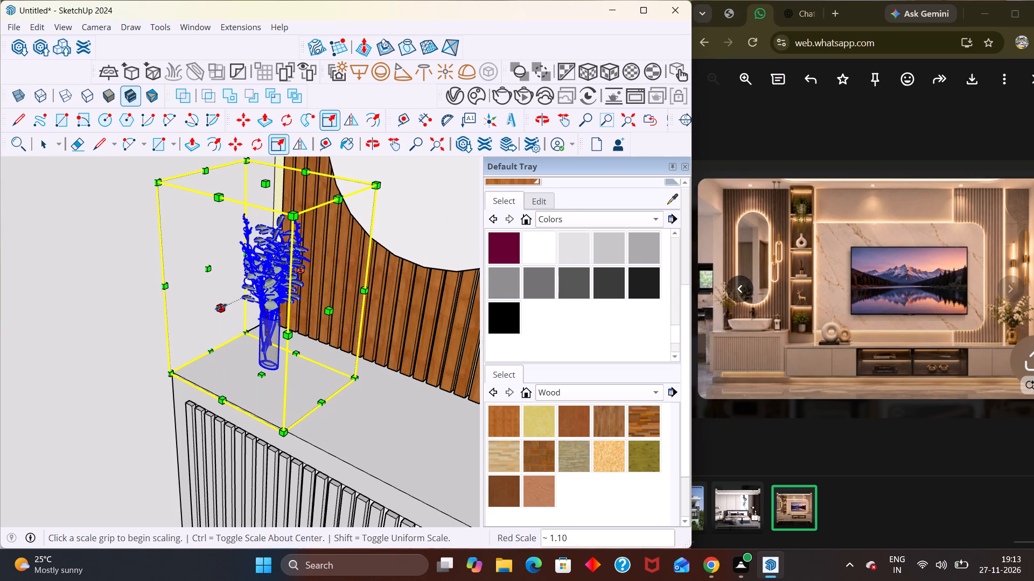
{"action": "left_click", "coordinate": [221, 307]}
{"action": "left_click", "coordinate": [200, 314]}
{"action": "middle_click_drag", "start_coordinate": [306, 334], "coordinate": [370, 349]}
{"action": "key", "text": "space"}
{"action": "left_click", "coordinate": [390, 397]}
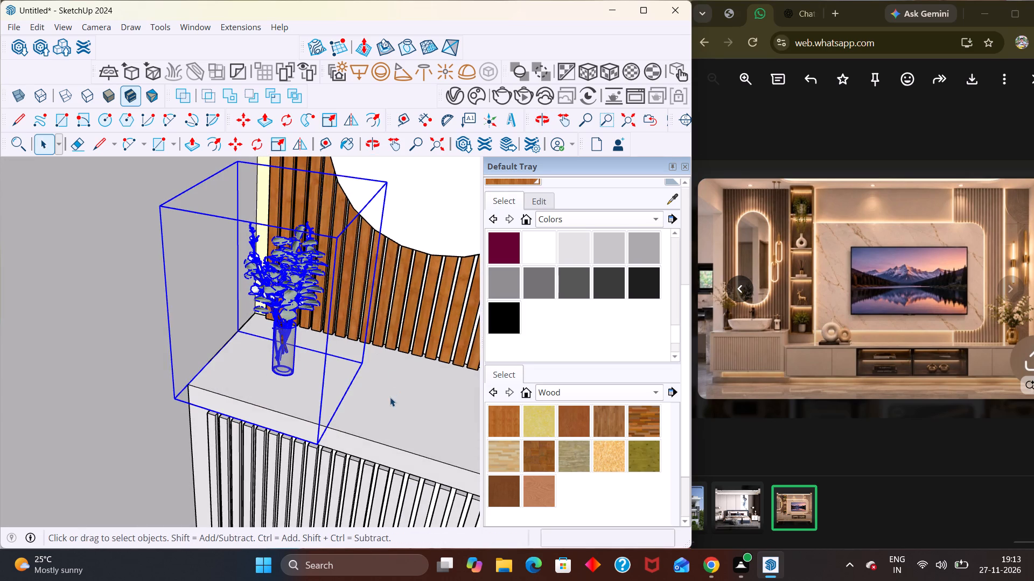
Scale the flower vase on the fluted cabinet by about 1.17 along blue and about 1.07 along red.
{"action": "scroll", "coordinate": [297, 396], "scroll_direction": "down", "scroll_amount": 5}
{"action": "middle_click_drag", "start_coordinate": [303, 382], "coordinate": [294, 334]}
{"action": "scroll", "coordinate": [296, 343], "scroll_direction": "up", "scroll_amount": 4}
{"action": "middle_click_drag", "start_coordinate": [285, 336], "coordinate": [338, 359]}
{"action": "scroll", "coordinate": [338, 359], "scroll_direction": "up", "scroll_amount": 6}
{"action": "scroll", "coordinate": [244, 343], "scroll_direction": "down", "scroll_amount": 7}
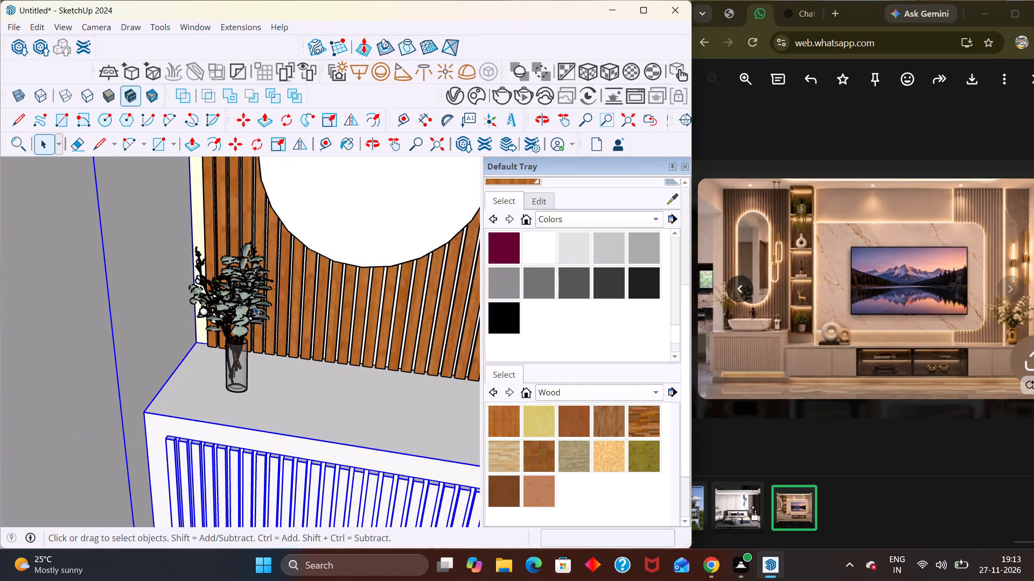
{"action": "left_click", "coordinate": [241, 303]}
{"action": "key", "text": "s"}
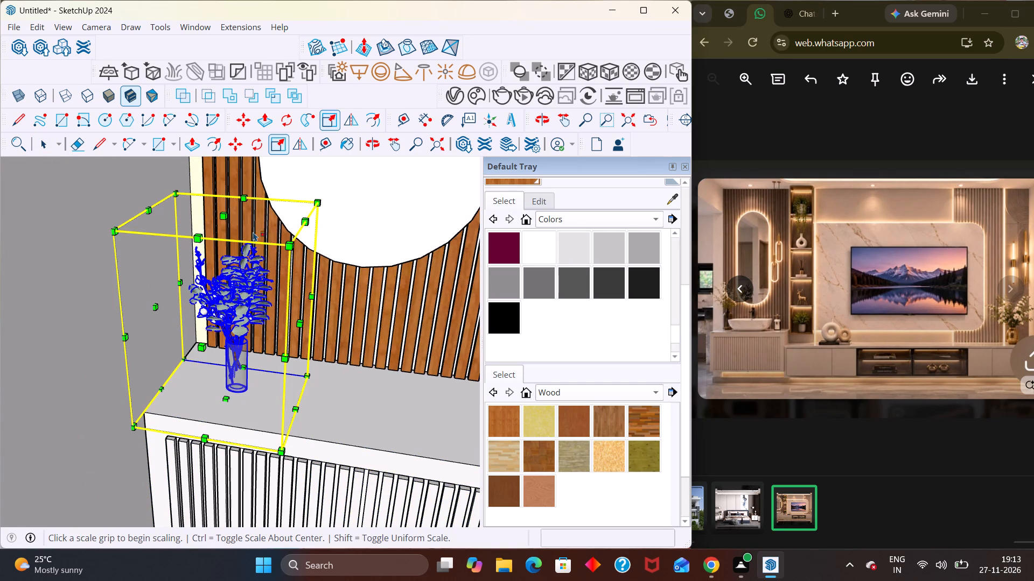
{"action": "left_click", "coordinate": [223, 215]}
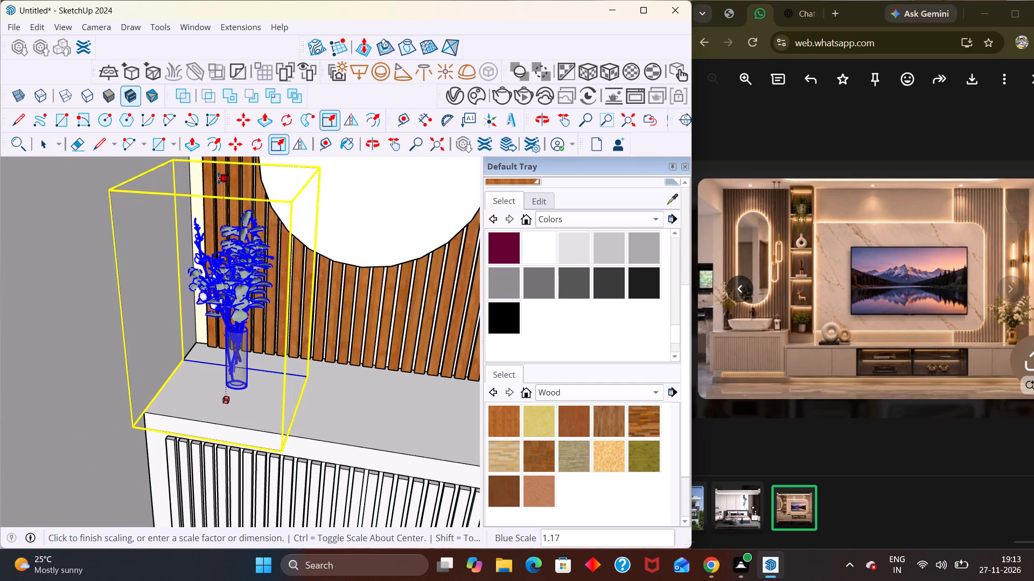
{"action": "left_click", "coordinate": [219, 178]}
{"action": "left_click", "coordinate": [302, 310]}
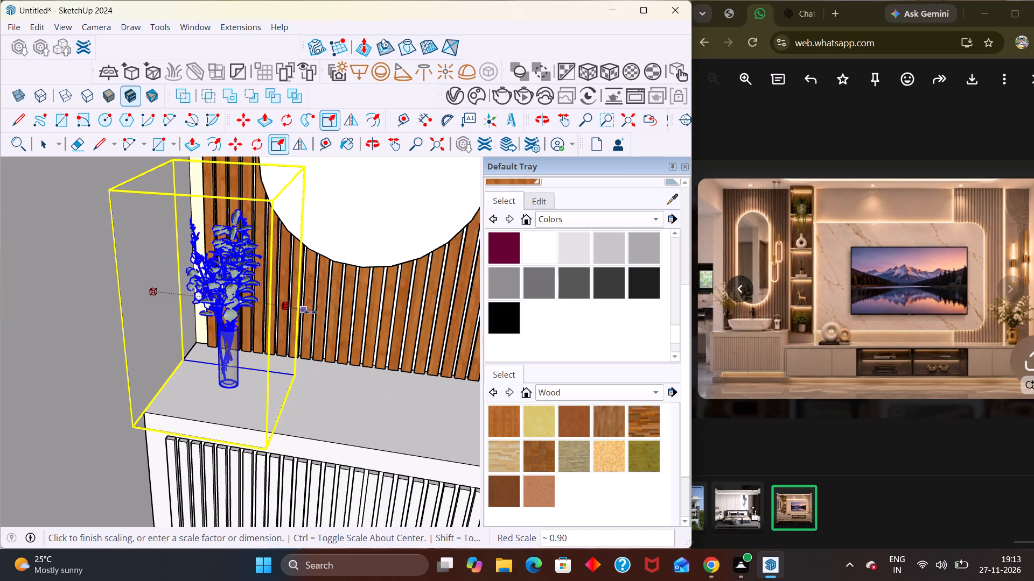
{"action": "left_click", "coordinate": [324, 317]}
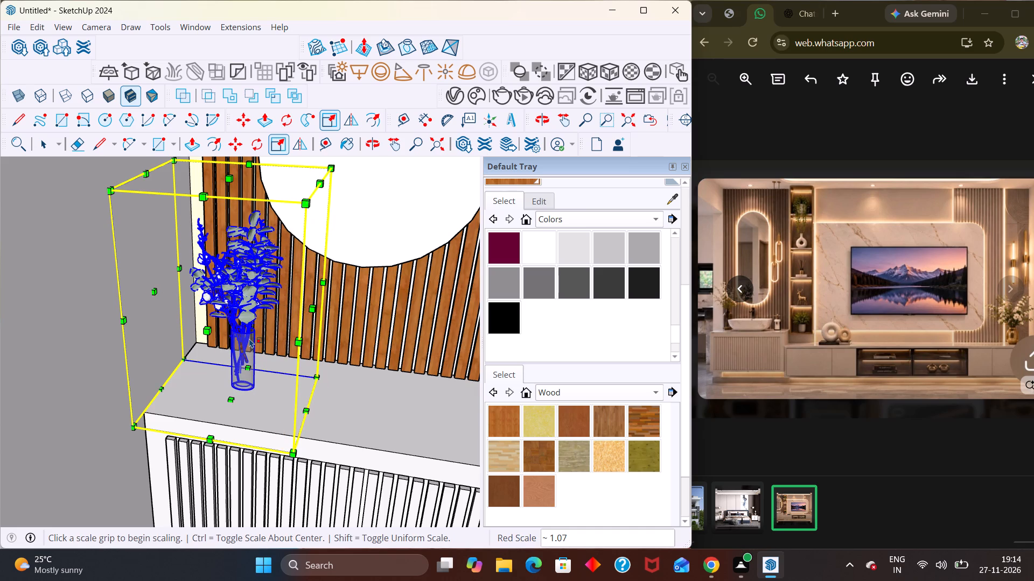
Move the flower vase about 2 3/16" toward the outer end of the fluted cabinet's top.
{"action": "key", "text": "m"}
{"action": "left_click", "coordinate": [249, 377]}
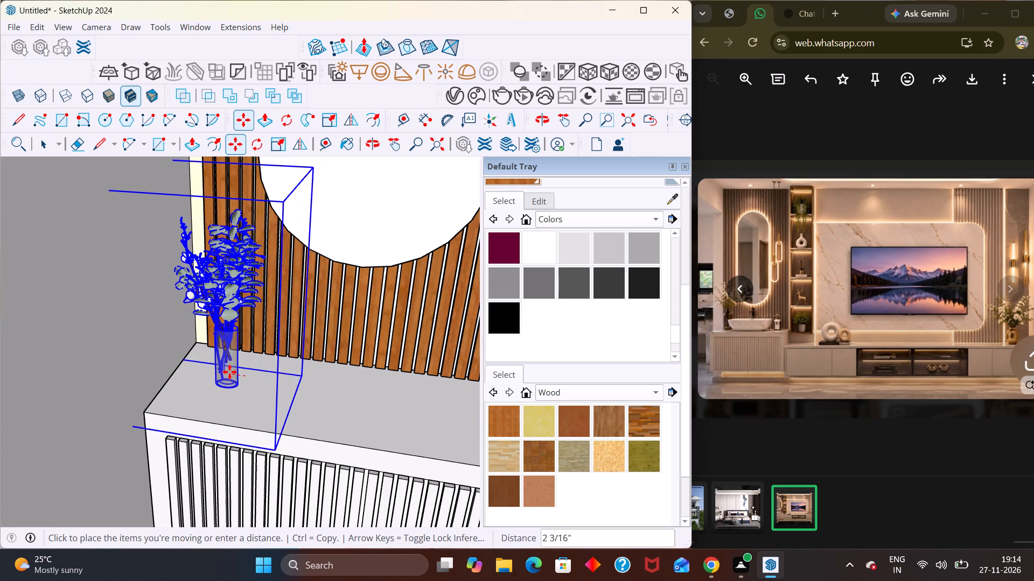
{"action": "left_click", "coordinate": [227, 371]}
{"action": "scroll", "coordinate": [230, 363], "scroll_direction": "down", "scroll_amount": 16}
{"action": "key", "text": "space"}
{"action": "scroll", "coordinate": [292, 350], "scroll_direction": "down", "scroll_amount": 2}
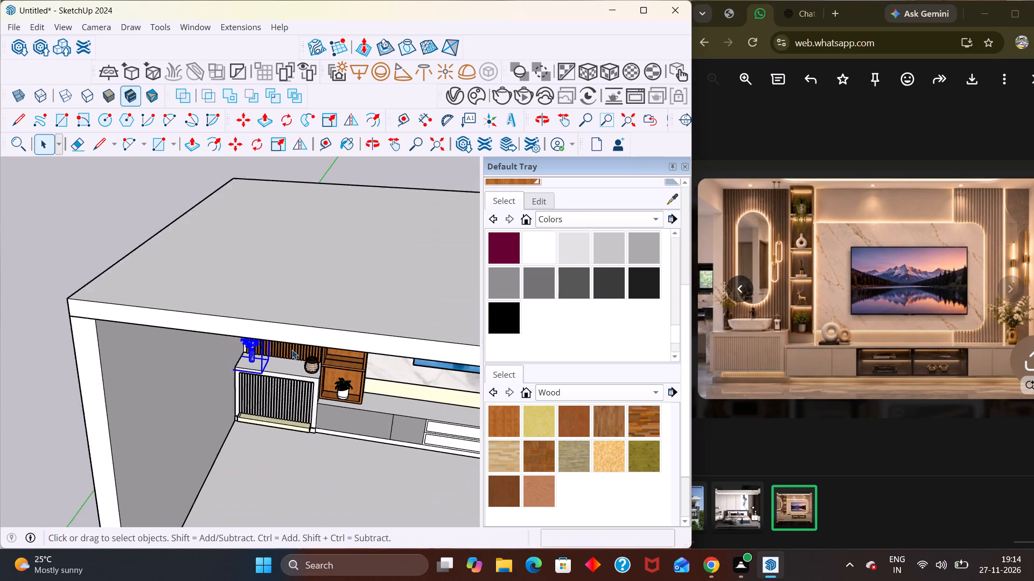
{"action": "left_click", "coordinate": [54, 326]}
Move the flower vase down about 3 1/8" so its base rests on the fluted cabinet's top.
{"action": "middle_click_drag", "start_coordinate": [282, 384], "coordinate": [315, 338]}
{"action": "scroll", "coordinate": [309, 363], "scroll_direction": "up", "scroll_amount": 13}
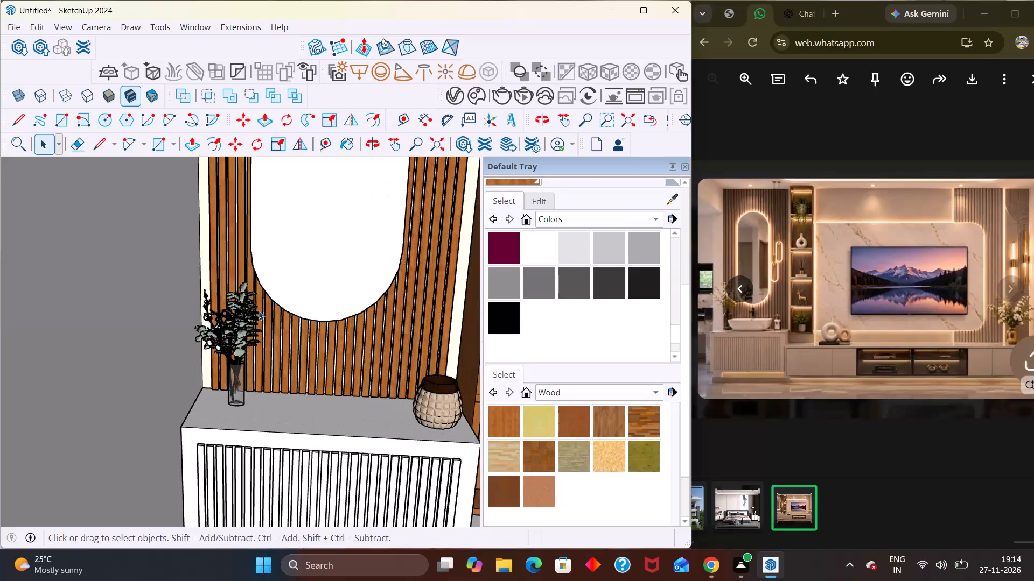
{"action": "scroll", "coordinate": [258, 310], "scroll_direction": "up", "scroll_amount": 3}
{"action": "middle_click_drag", "start_coordinate": [278, 365], "coordinate": [148, 383]}
{"action": "scroll", "coordinate": [153, 373], "scroll_direction": "up", "scroll_amount": 6}
{"action": "middle_click_drag", "start_coordinate": [234, 381], "coordinate": [226, 414]}
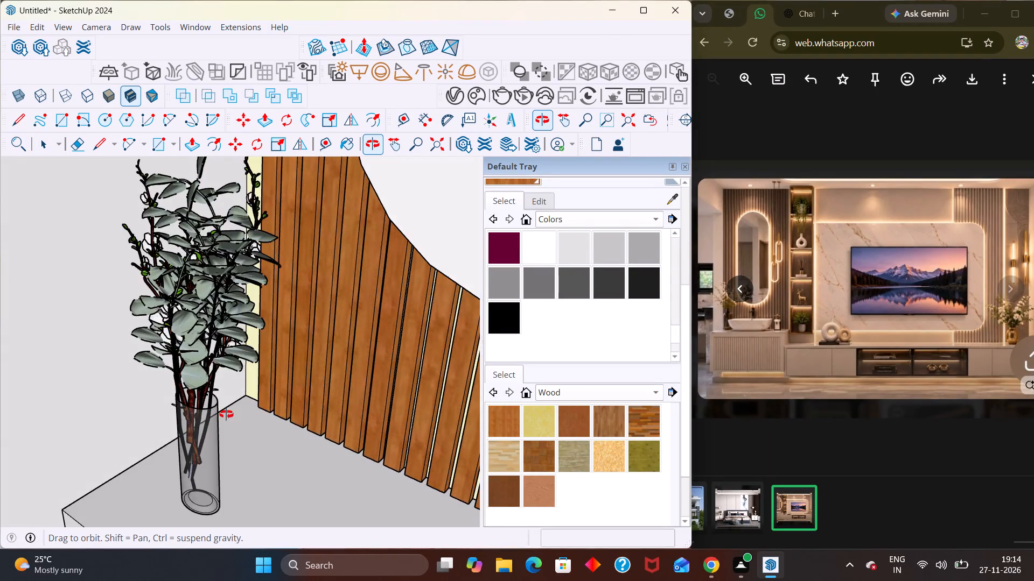
{"action": "middle_click_drag", "start_coordinate": [226, 414], "coordinate": [281, 298]}
{"action": "left_click", "coordinate": [253, 373]}
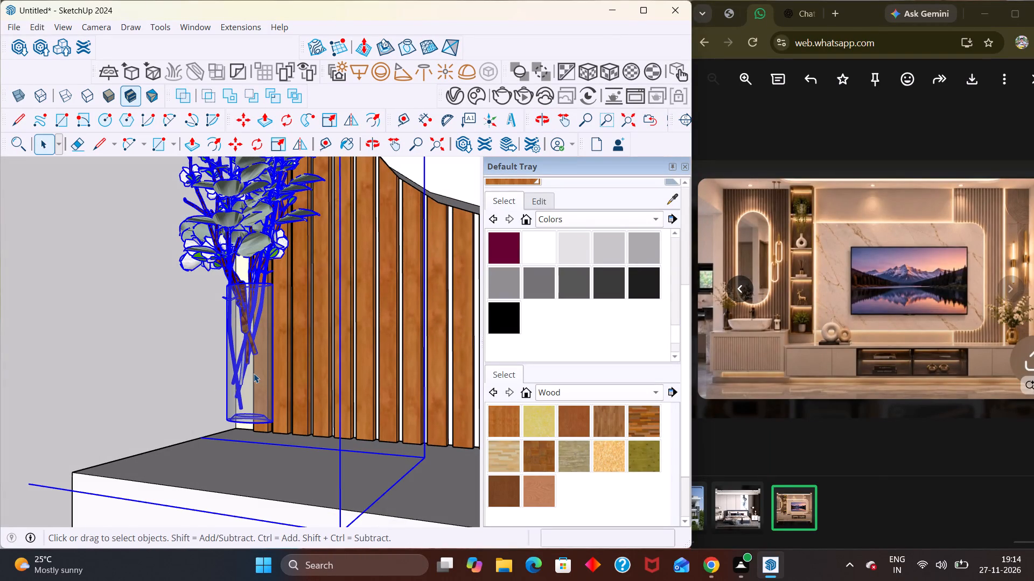
{"action": "key", "text": "m"}
{"action": "left_click", "coordinate": [253, 415]}
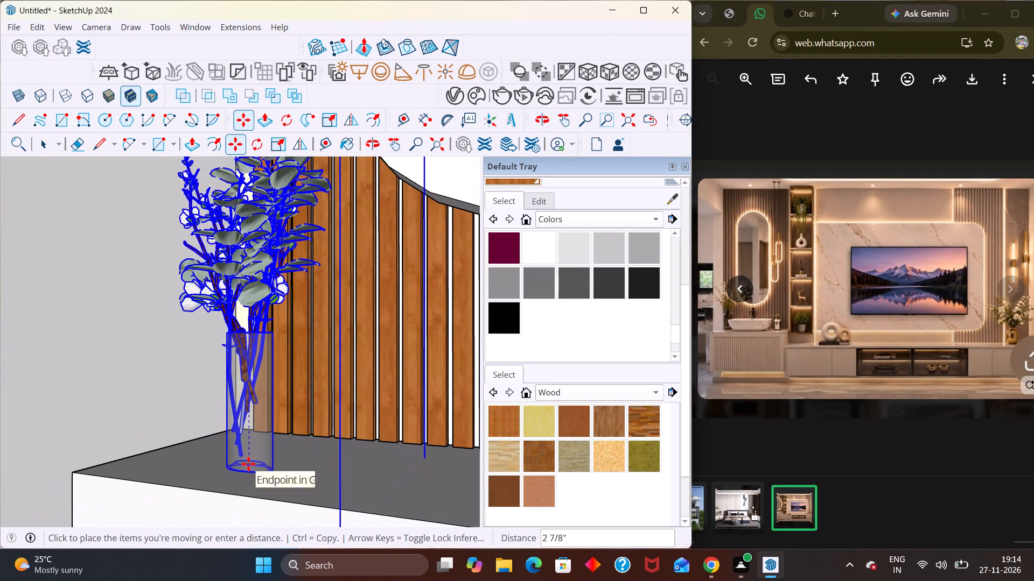
{"action": "scroll", "coordinate": [242, 438], "scroll_direction": "up", "scroll_amount": 1}
{"action": "scroll", "coordinate": [242, 438], "scroll_direction": "down", "scroll_amount": 3}
{"action": "scroll", "coordinate": [242, 439], "scroll_direction": "up", "scroll_amount": 1}
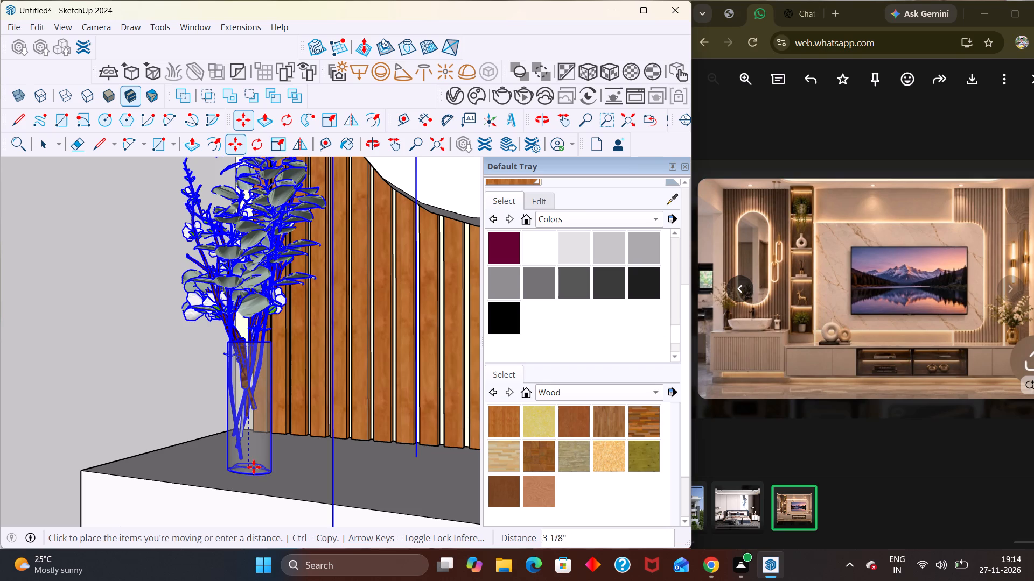
{"action": "left_click", "coordinate": [253, 465]}
{"action": "middle_click_drag", "start_coordinate": [333, 469], "coordinate": [352, 454]}
{"action": "key", "text": "space"}
{"action": "scroll", "coordinate": [309, 437], "scroll_direction": "down", "scroll_amount": 3}
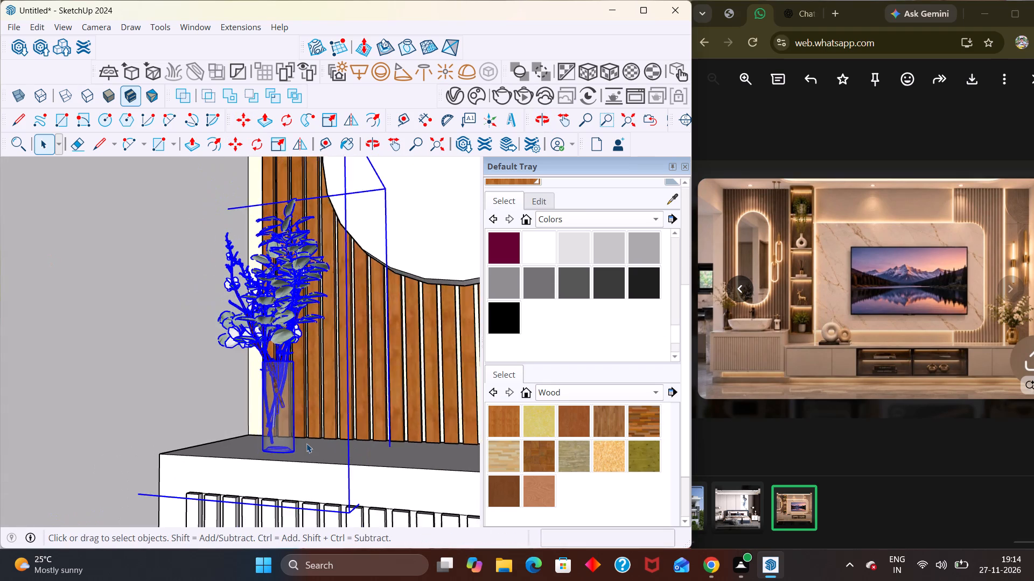
{"action": "scroll", "coordinate": [306, 443], "scroll_direction": "down", "scroll_amount": 5}
{"action": "left_click", "coordinate": [373, 475]}
Scale the flower vase on the fluted cabinet again by 1.28 along blue and about 1.05 along red.
{"action": "scroll", "coordinate": [373, 474], "scroll_direction": "down", "scroll_amount": 5}
{"action": "scroll", "coordinate": [218, 428], "scroll_direction": "down", "scroll_amount": 6}
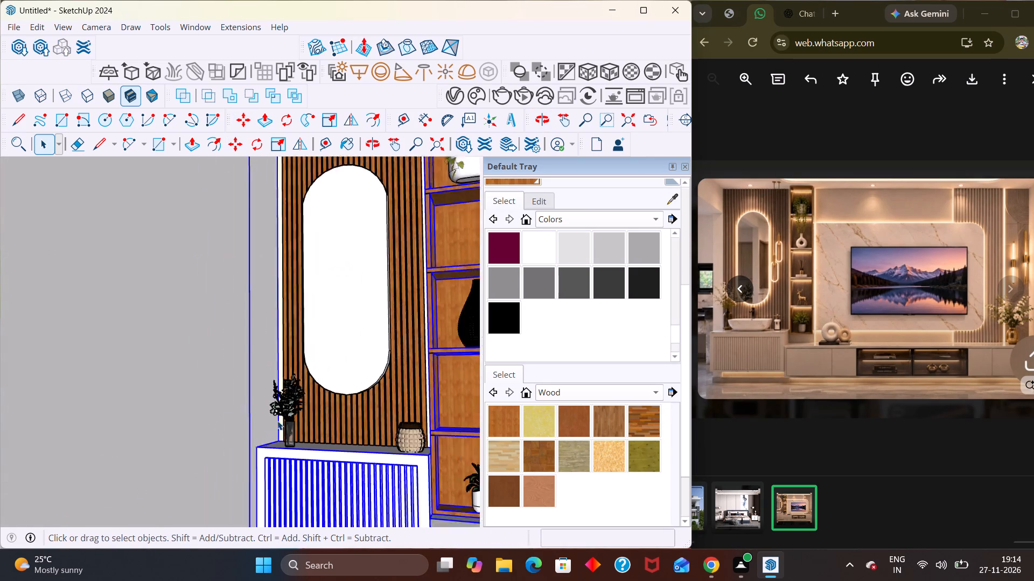
{"action": "scroll", "coordinate": [277, 421], "scroll_direction": "down", "scroll_amount": 6}
{"action": "scroll", "coordinate": [282, 438], "scroll_direction": "up", "scroll_amount": 1}
{"action": "scroll", "coordinate": [282, 439], "scroll_direction": "down", "scroll_amount": 3}
{"action": "left_click", "coordinate": [106, 426]}
{"action": "scroll", "coordinate": [277, 418], "scroll_direction": "up", "scroll_amount": 9}
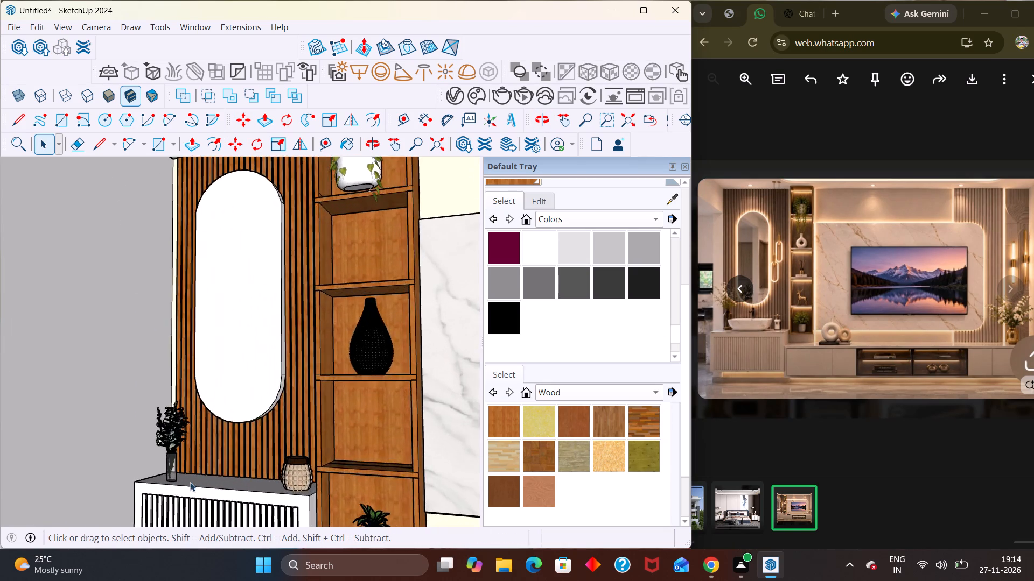
{"action": "scroll", "coordinate": [190, 482], "scroll_direction": "up", "scroll_amount": 10}
{"action": "middle_click_drag", "start_coordinate": [211, 468], "coordinate": [295, 478]}
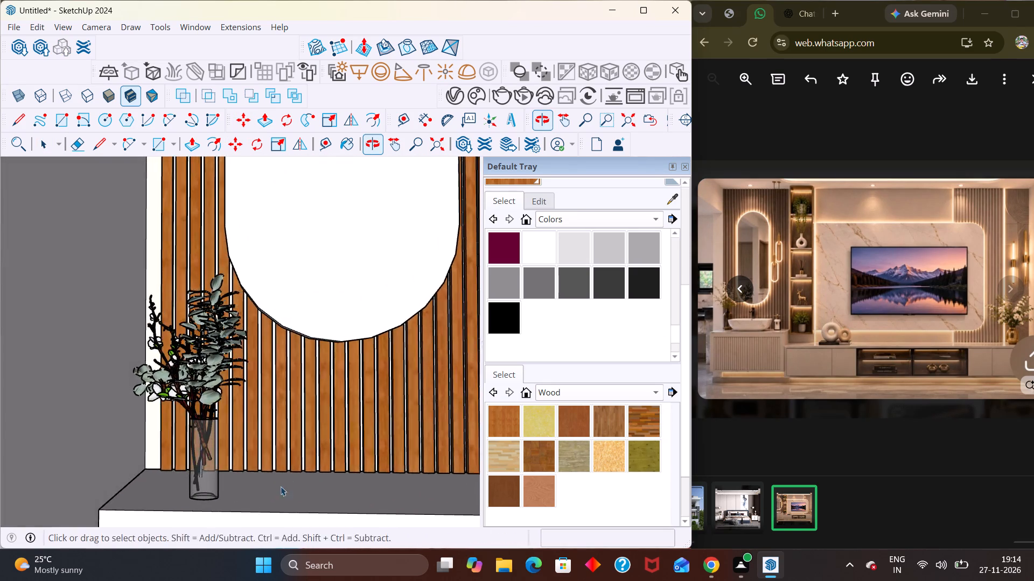
{"action": "middle_click_drag", "start_coordinate": [284, 494], "coordinate": [289, 521]}
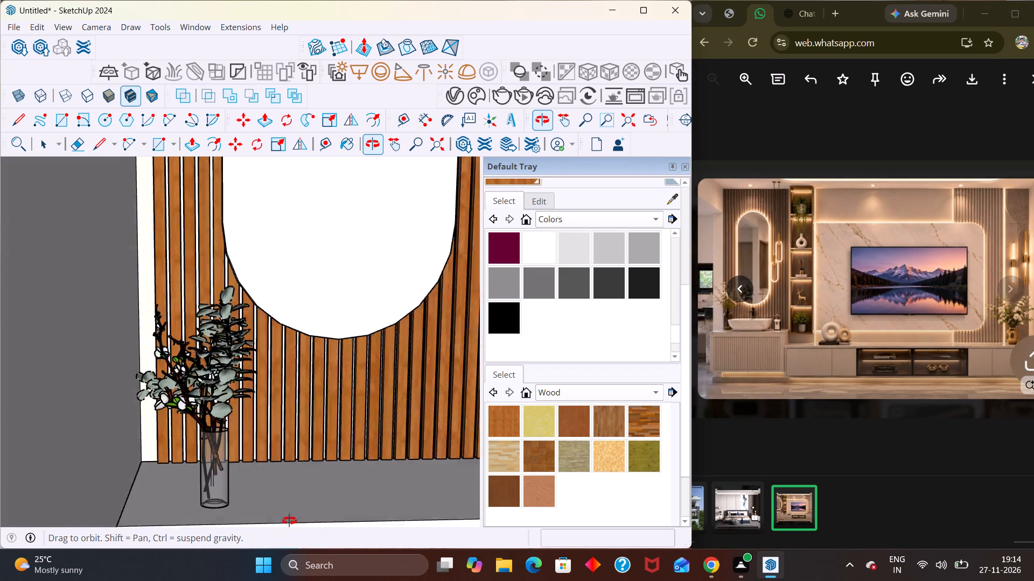
{"action": "middle_click_drag", "start_coordinate": [289, 521], "coordinate": [284, 487]}
{"action": "scroll", "coordinate": [284, 487], "scroll_direction": "up", "scroll_amount": 3}
{"action": "scroll", "coordinate": [284, 487], "scroll_direction": "down", "scroll_amount": 2}
{"action": "middle_click_drag", "start_coordinate": [311, 500], "coordinate": [336, 495]}
{"action": "scroll", "coordinate": [334, 493], "scroll_direction": "up", "scroll_amount": 1}
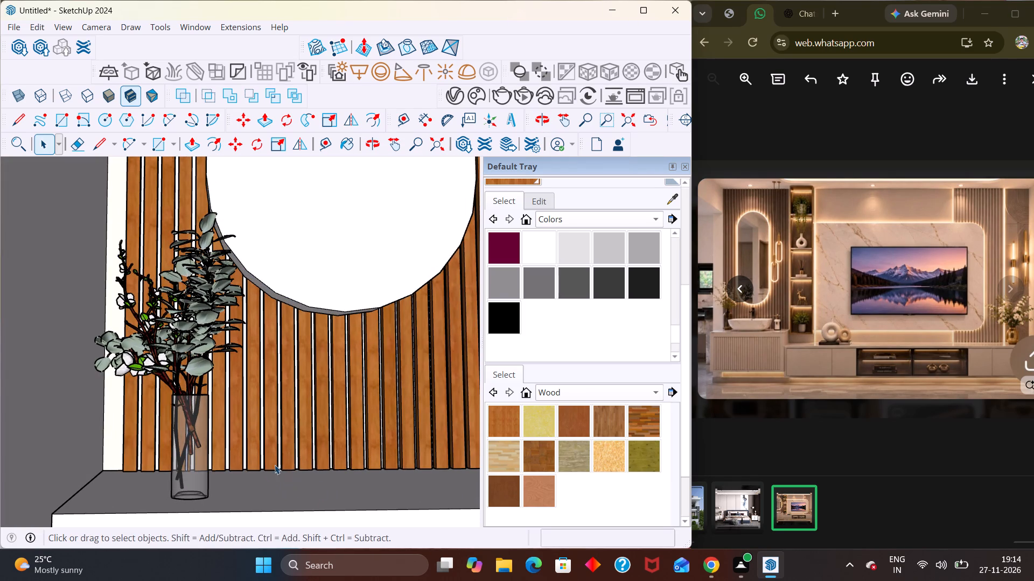
{"action": "left_click", "coordinate": [172, 431]}
{"action": "key", "text": "s"}
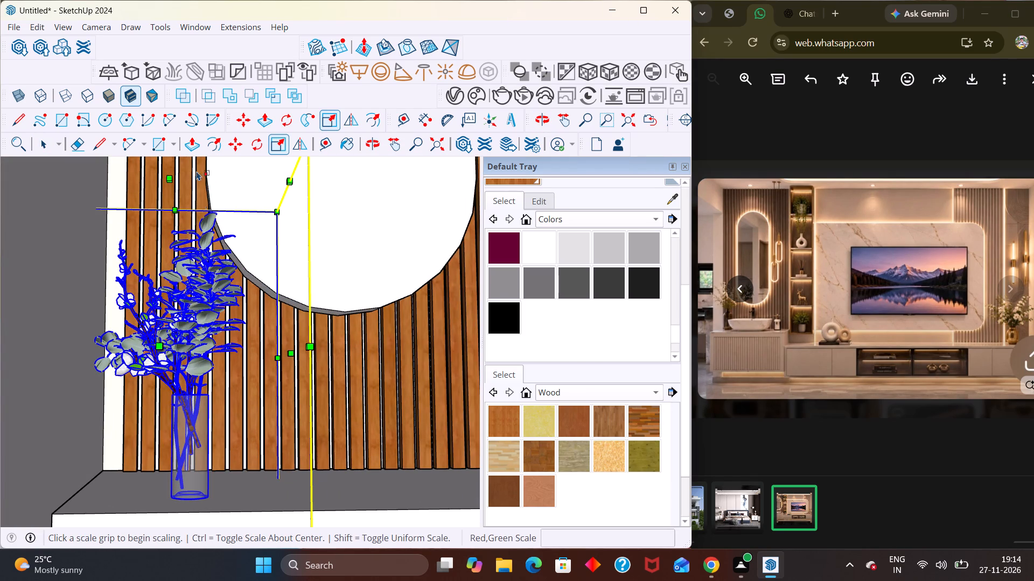
{"action": "scroll", "coordinate": [172, 263], "scroll_direction": "down", "scroll_amount": 8}
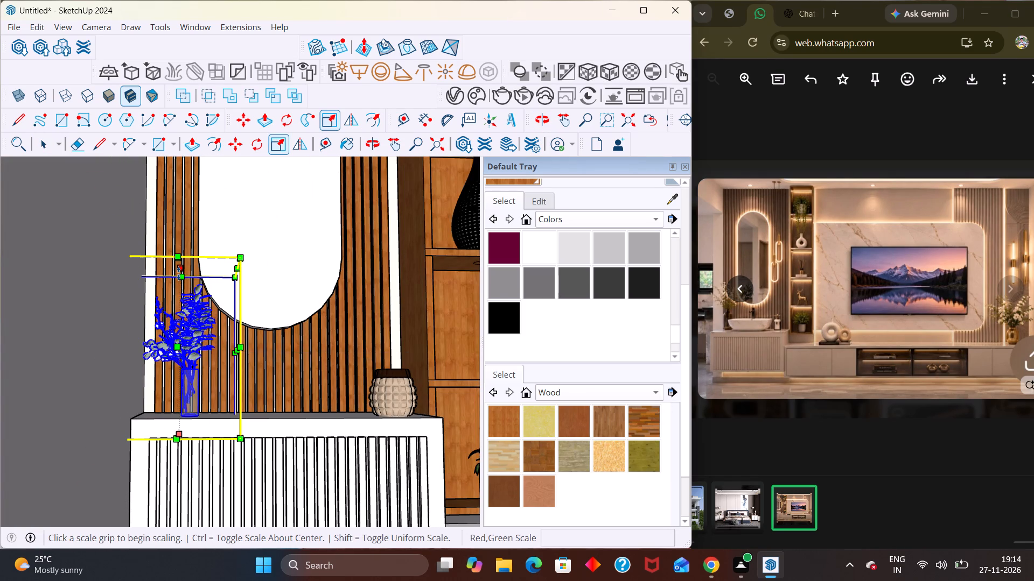
{"action": "left_click", "coordinate": [178, 273]}
{"action": "left_click", "coordinate": [178, 222]}
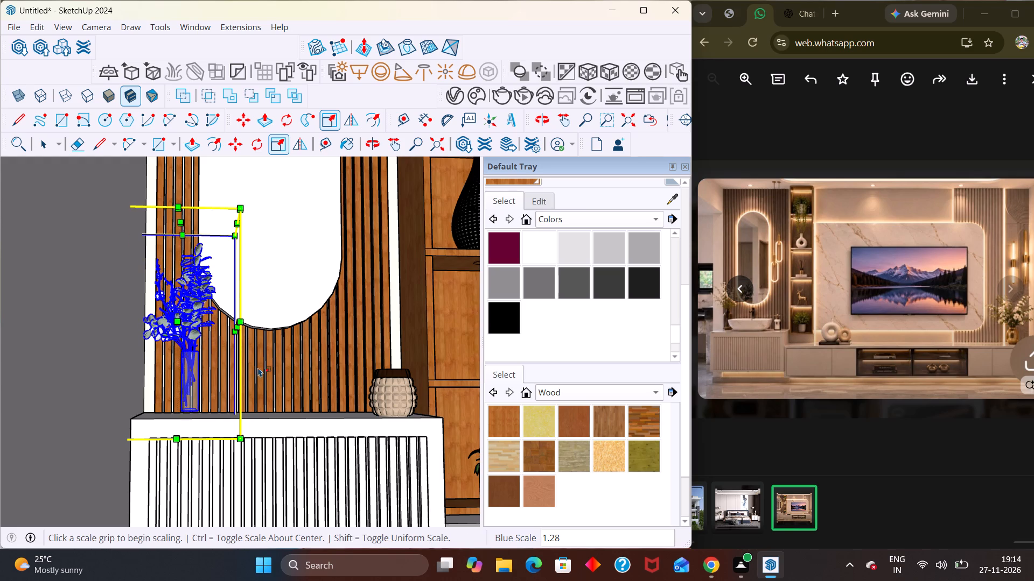
{"action": "left_click", "coordinate": [234, 330]}
{"action": "left_click", "coordinate": [241, 334]}
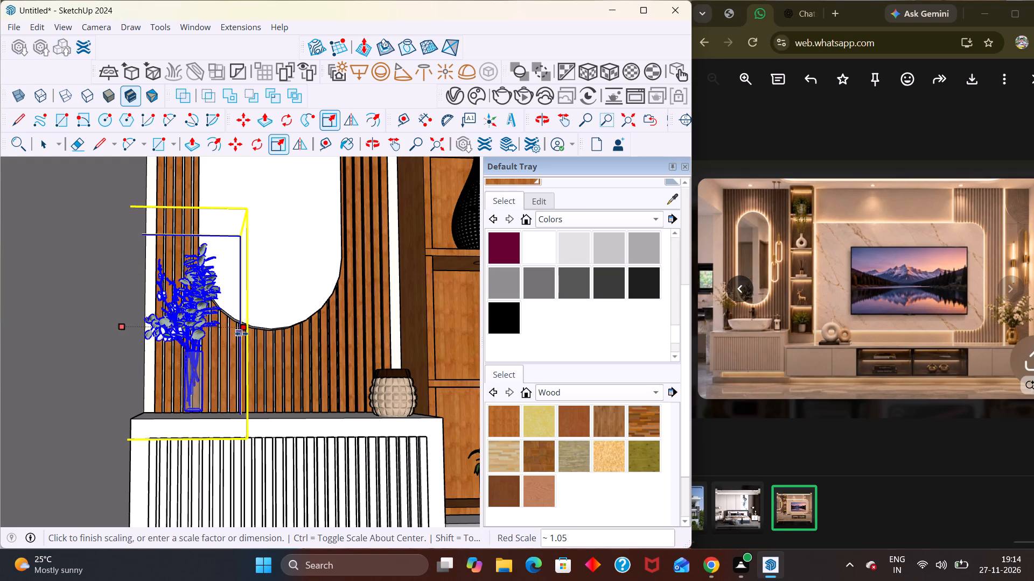
{"action": "scroll", "coordinate": [204, 346], "scroll_direction": "down", "scroll_amount": 16}
{"action": "key", "text": "space"}
{"action": "left_click", "coordinate": [125, 380]}
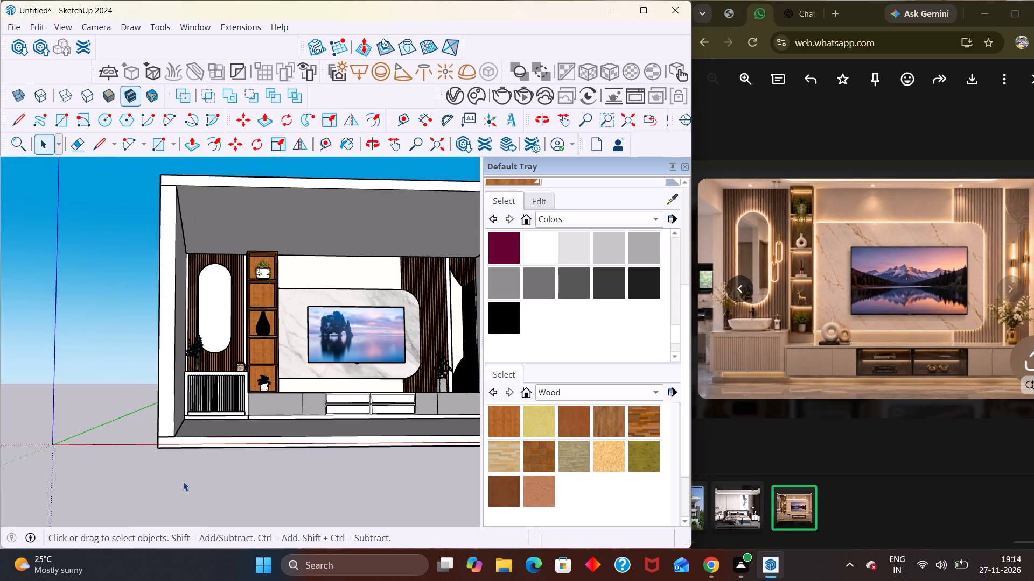
Examine the flower vase on the fluted cabinet and the yellow-flower vase on the TV console.
{"action": "left_click", "coordinate": [183, 481]}
{"action": "scroll", "coordinate": [203, 388], "scroll_direction": "up", "scroll_amount": 6}
{"action": "middle_click_drag", "start_coordinate": [226, 352], "coordinate": [153, 380]}
{"action": "scroll", "coordinate": [197, 371], "scroll_direction": "up", "scroll_amount": 5}
{"action": "scroll", "coordinate": [178, 345], "scroll_direction": "down", "scroll_amount": 1}
{"action": "scroll", "coordinate": [178, 345], "scroll_direction": "up", "scroll_amount": 3}
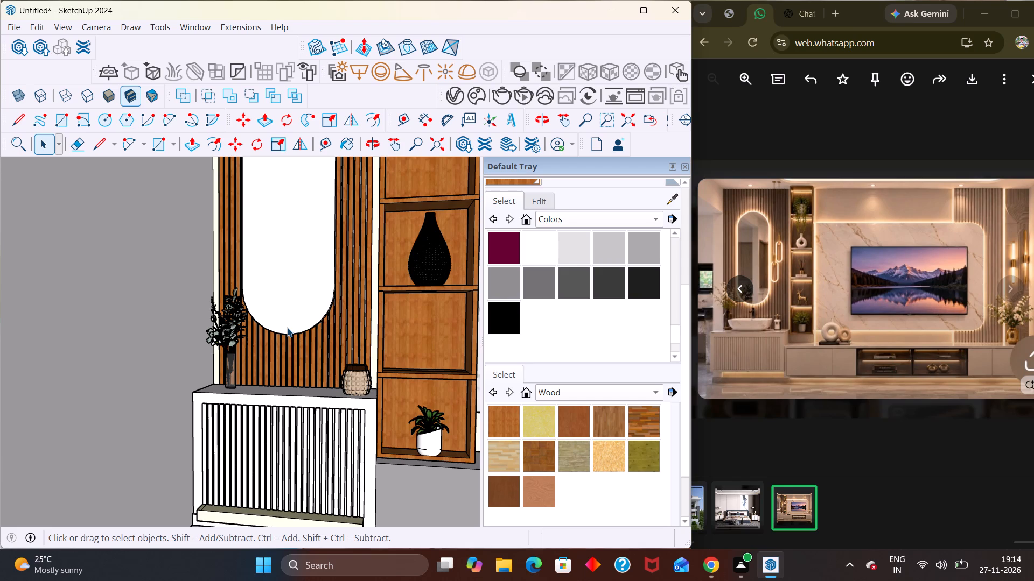
{"action": "scroll", "coordinate": [249, 366], "scroll_direction": "up", "scroll_amount": 6}
{"action": "middle_click_drag", "start_coordinate": [246, 378], "coordinate": [186, 415]}
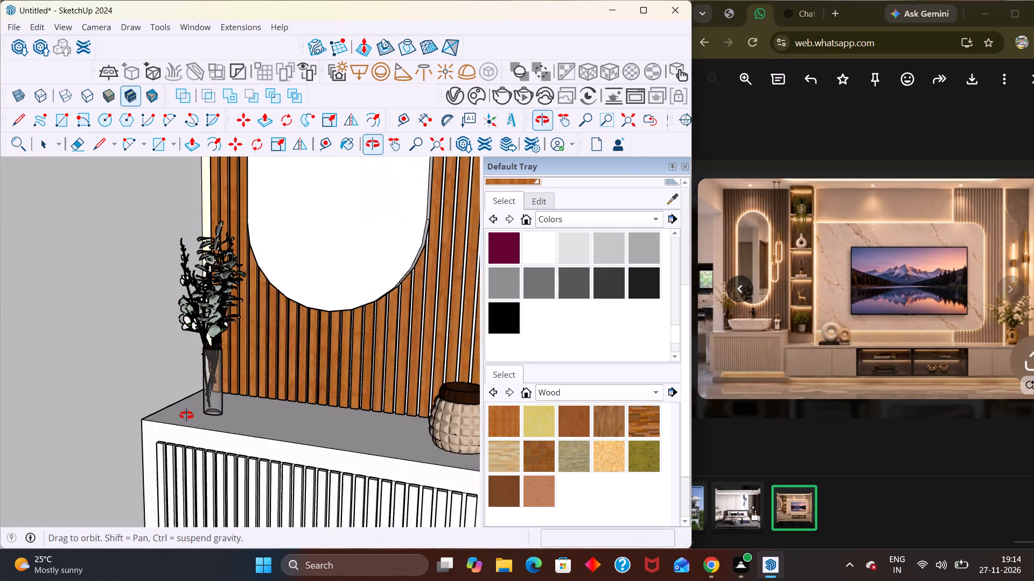
{"action": "middle_click_drag", "start_coordinate": [186, 415], "coordinate": [0, 407]}
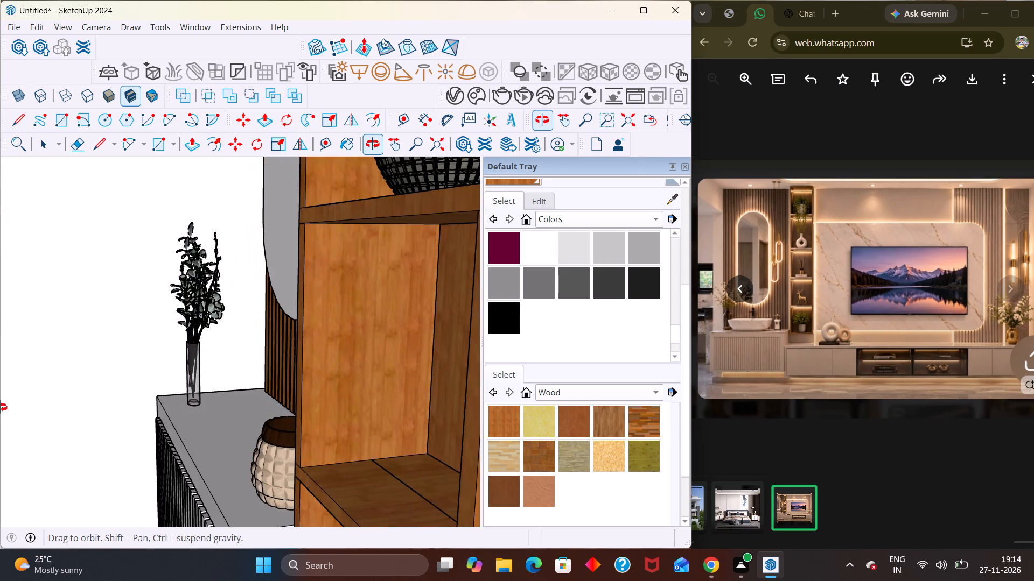
{"action": "middle_click_drag", "start_coordinate": [0, 407], "coordinate": [172, 438]}
{"action": "scroll", "coordinate": [172, 417], "scroll_direction": "down", "scroll_amount": 9}
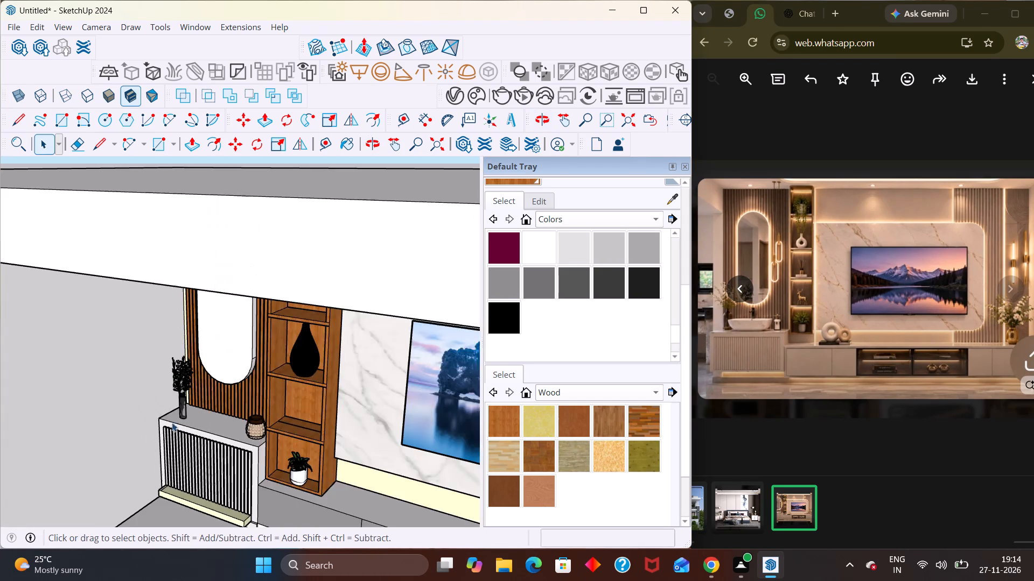
{"action": "scroll", "coordinate": [172, 422], "scroll_direction": "down", "scroll_amount": 18}
{"action": "middle_click_drag", "start_coordinate": [189, 488], "coordinate": [376, 417]}
{"action": "scroll", "coordinate": [359, 436], "scroll_direction": "up", "scroll_amount": 10}
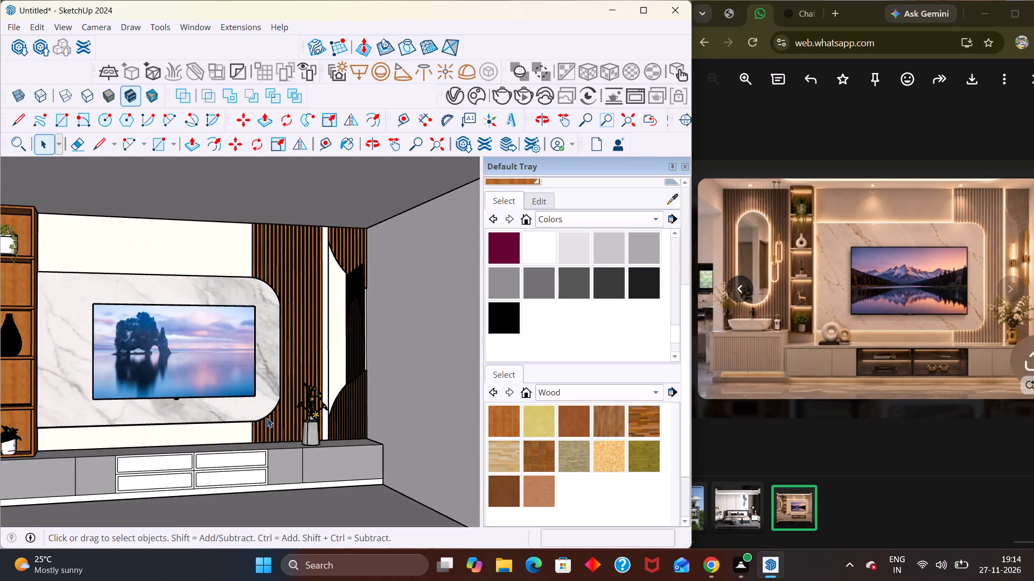
{"action": "scroll", "coordinate": [267, 418], "scroll_direction": "up", "scroll_amount": 14}
{"action": "scroll", "coordinate": [302, 424], "scroll_direction": "down", "scroll_amount": 9}
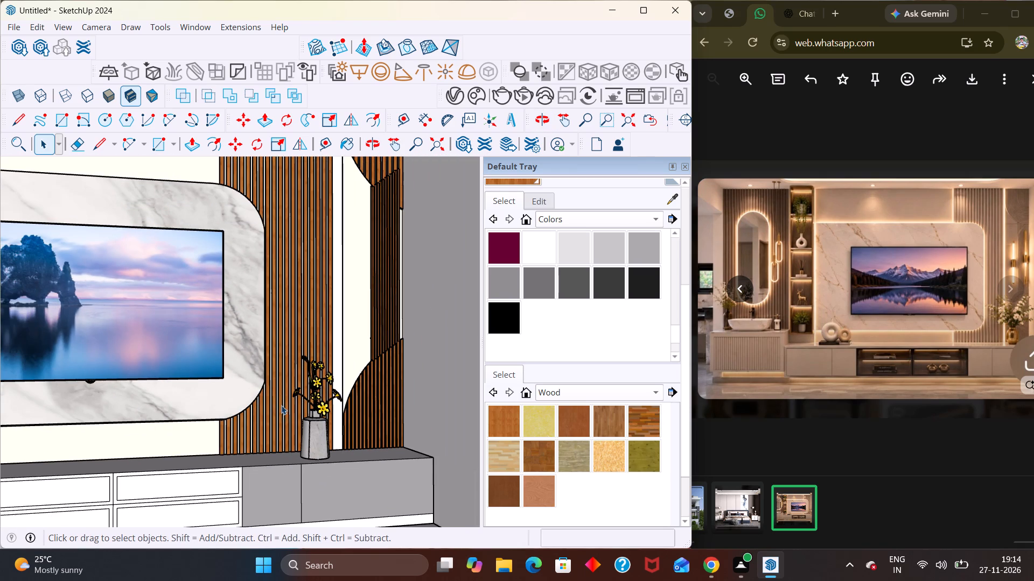
Load the gold vase with red flowers, named "flowers", from the 3D Warehouse flower results into the model.
{"action": "left_click", "coordinate": [22, 45]}
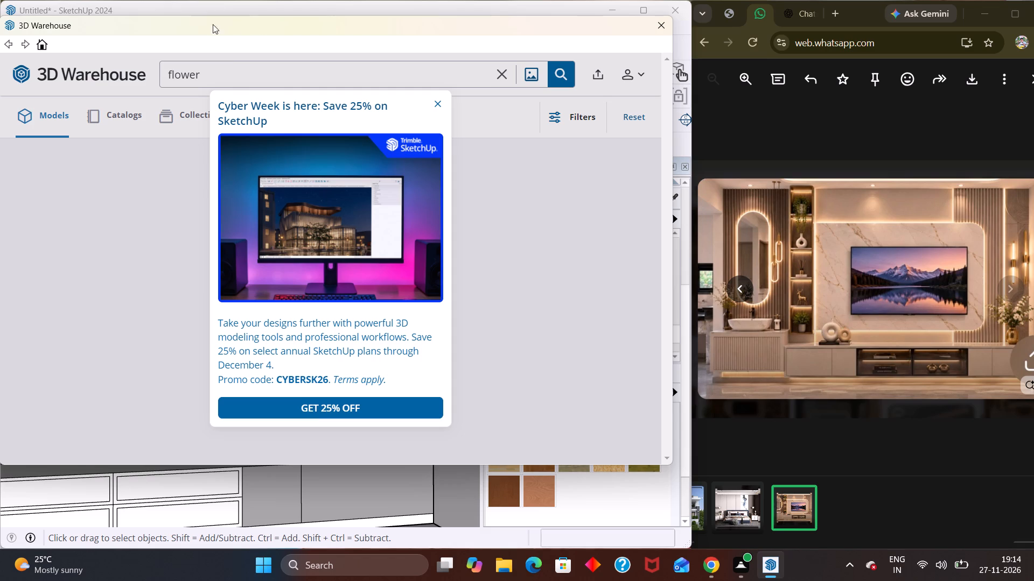
{"action": "left_click", "coordinate": [435, 103]}
{"action": "scroll", "coordinate": [387, 198], "scroll_direction": "down", "scroll_amount": 2}
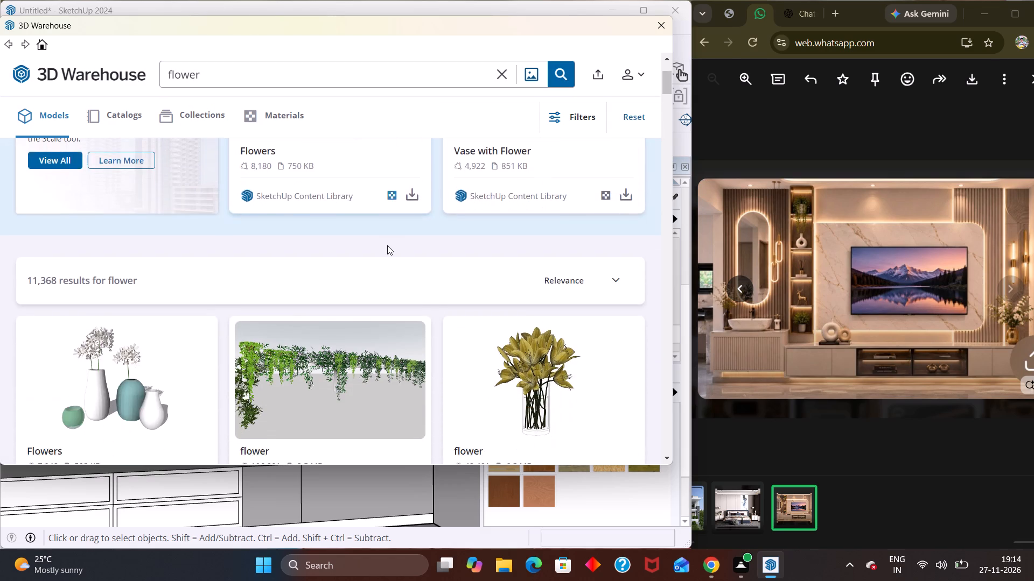
{"action": "scroll", "coordinate": [387, 245], "scroll_direction": "down", "scroll_amount": 11}
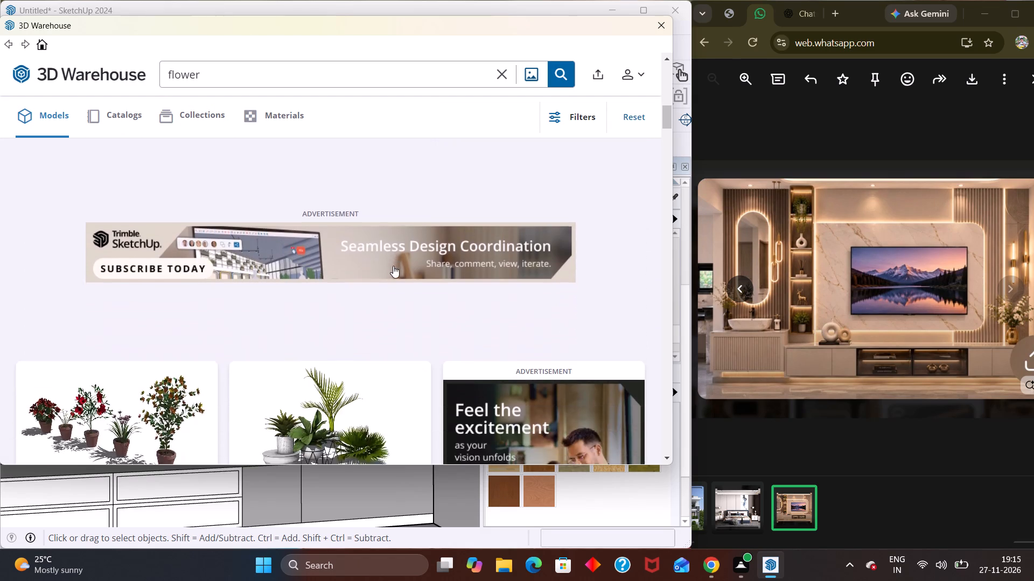
{"action": "scroll", "coordinate": [393, 265], "scroll_direction": "down", "scroll_amount": 13}
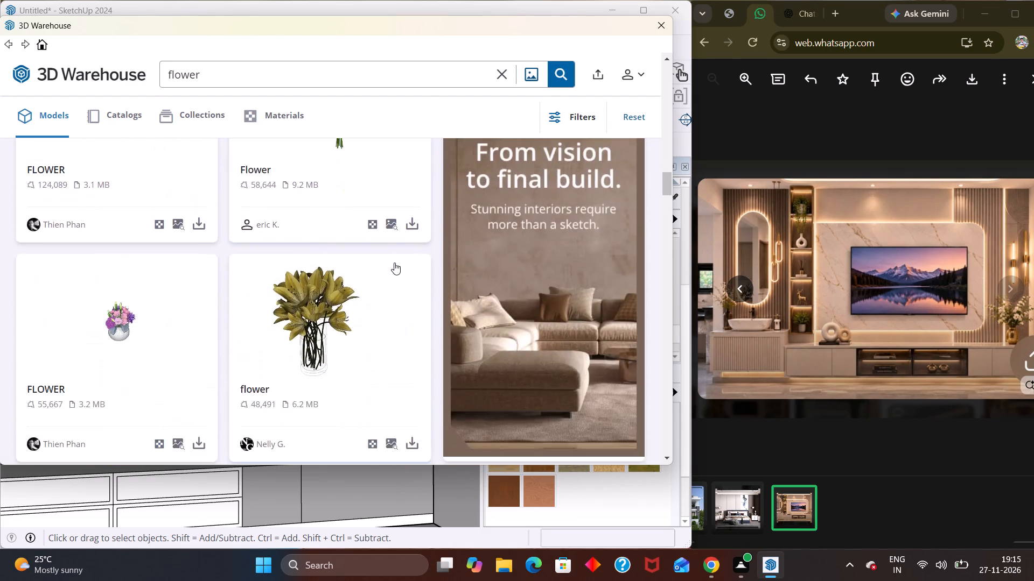
{"action": "scroll", "coordinate": [394, 263], "scroll_direction": "down", "scroll_amount": 19}
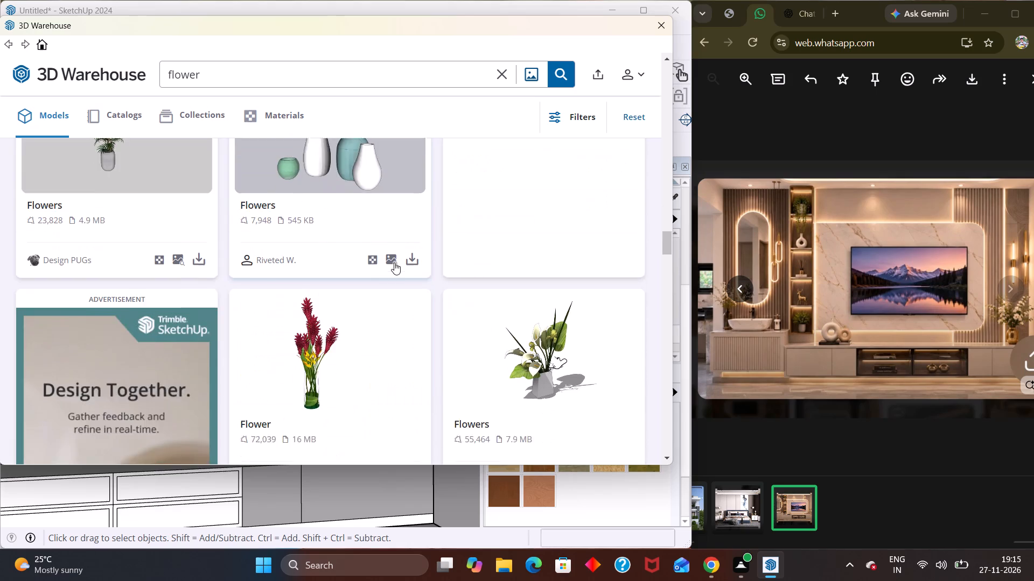
{"action": "scroll", "coordinate": [394, 263], "scroll_direction": "down", "scroll_amount": 17}
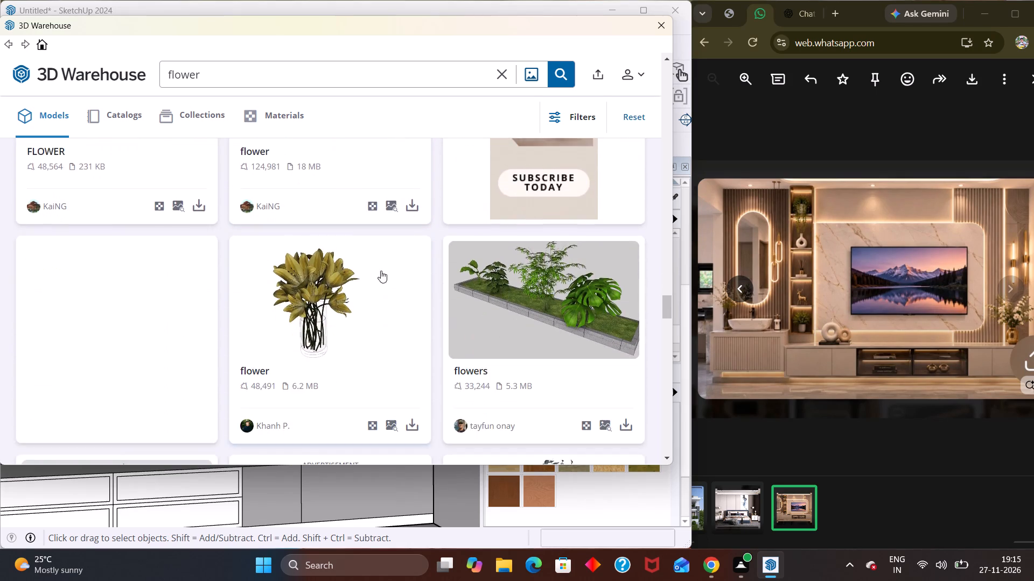
{"action": "scroll", "coordinate": [366, 282], "scroll_direction": "down", "scroll_amount": 2}
{"action": "scroll", "coordinate": [164, 318], "scroll_direction": "down", "scroll_amount": 2}
{"action": "left_click", "coordinate": [194, 369]}
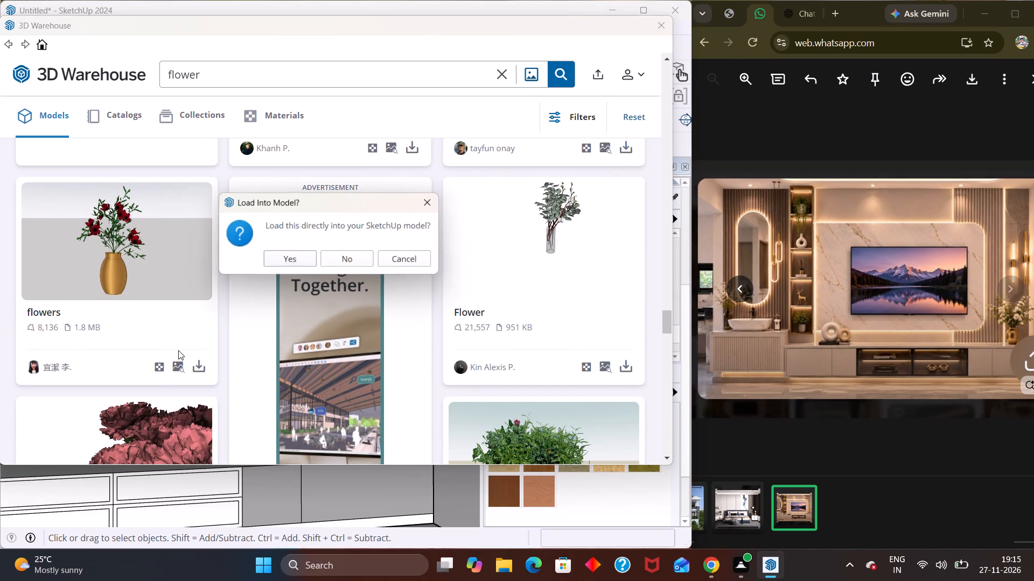
{"action": "left_click", "coordinate": [283, 265]}
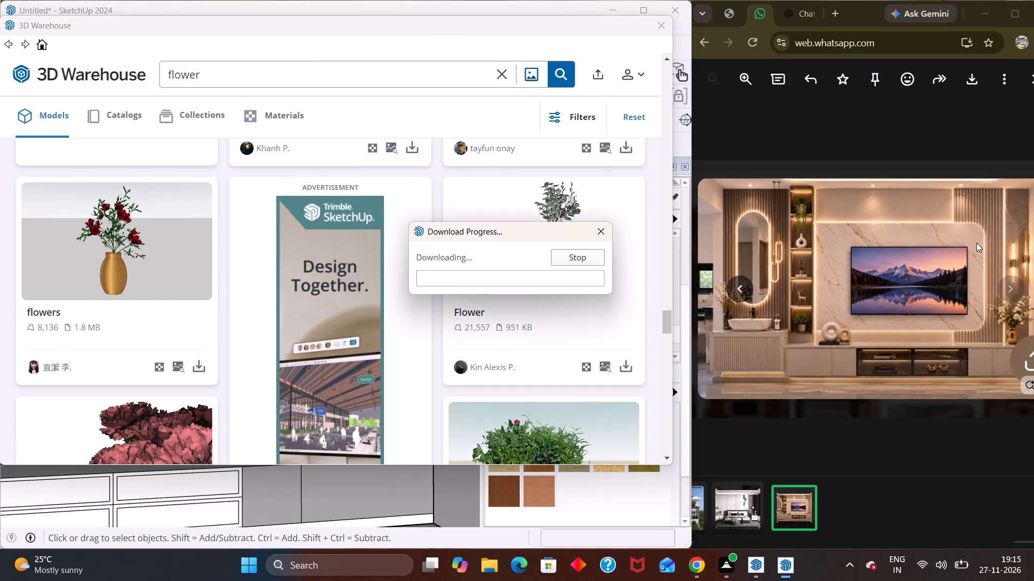
Place the imported flower component on the ground in front of the room, outside its open side.
{"action": "scroll", "coordinate": [385, 306], "scroll_direction": "down", "scroll_amount": 2}
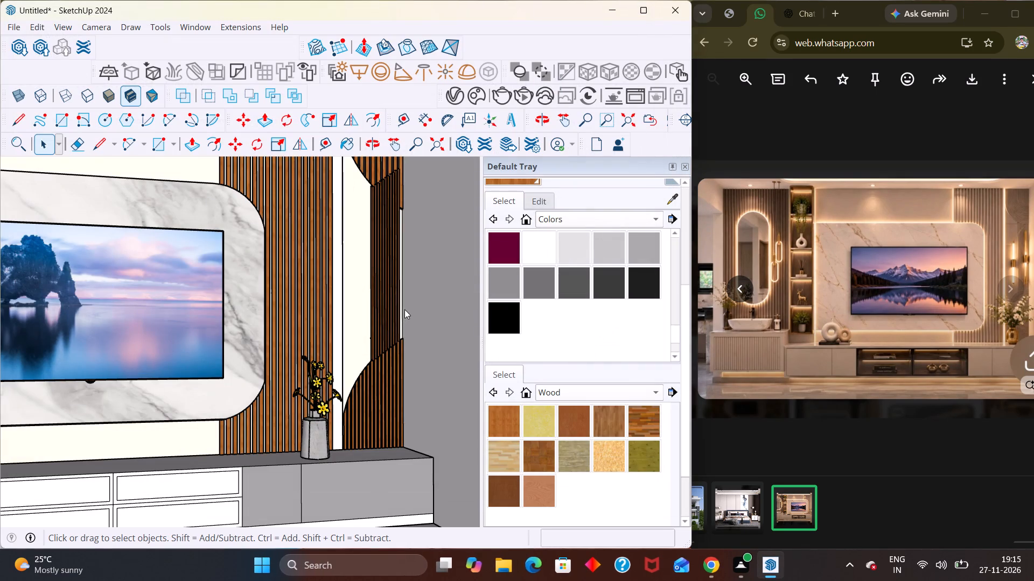
{"action": "scroll", "coordinate": [290, 452], "scroll_direction": "down", "scroll_amount": 6}
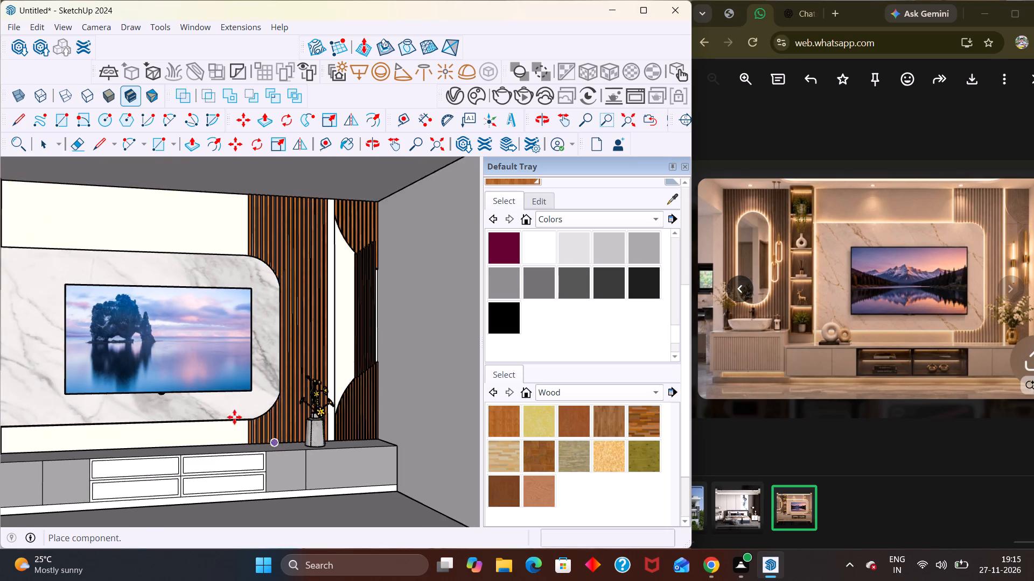
{"action": "scroll", "coordinate": [234, 417], "scroll_direction": "down", "scroll_amount": 12}
{"action": "left_click", "coordinate": [274, 497]}
{"action": "scroll", "coordinate": [278, 491], "scroll_direction": "up", "scroll_amount": 3}
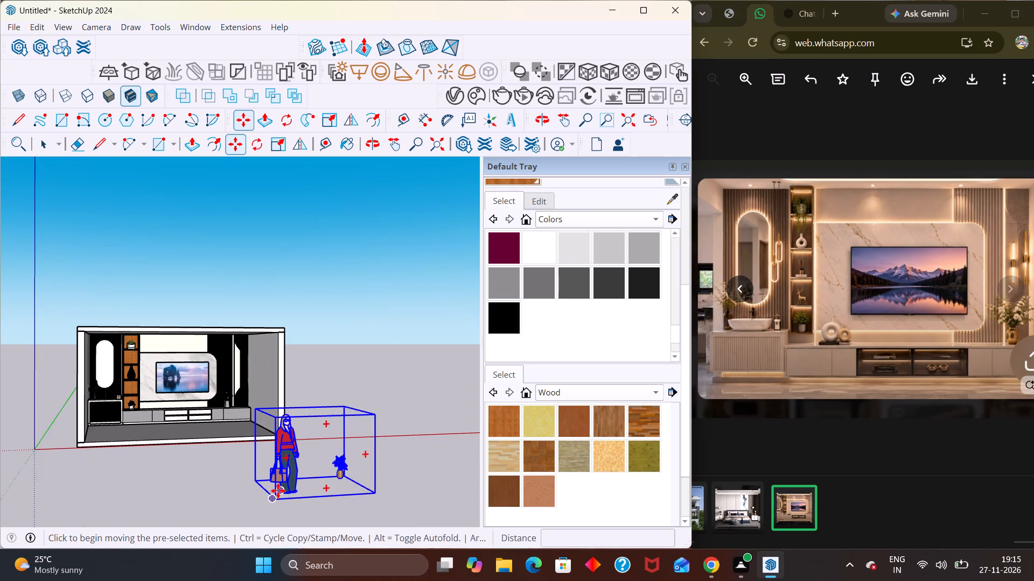
{"action": "scroll", "coordinate": [278, 491], "scroll_direction": "up", "scroll_amount": 1}
{"action": "key", "text": "space"}
Delete the woman figure that came inside the imported flower component, keeping the gold vase.
{"action": "left_click", "coordinate": [336, 374]}
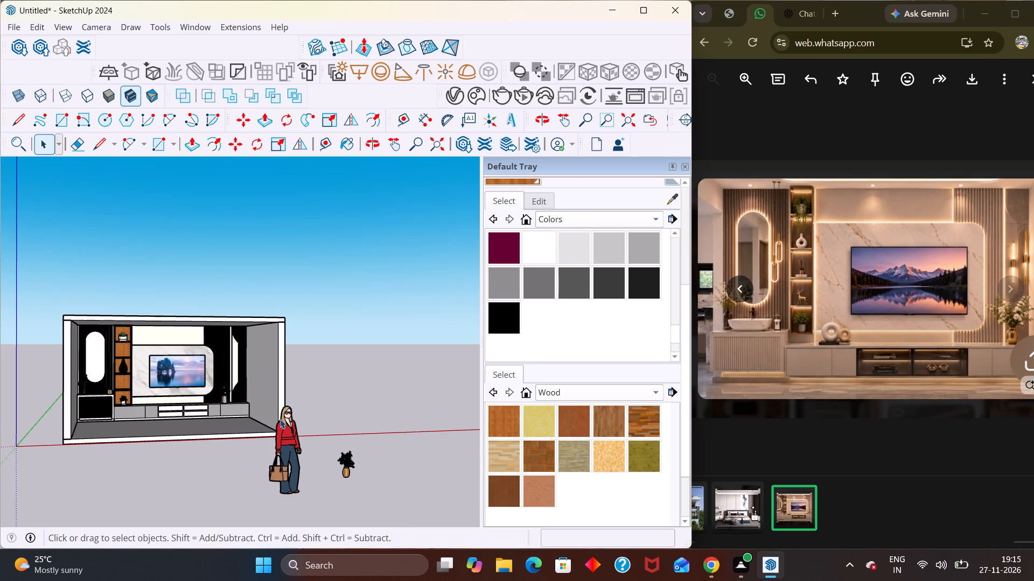
{"action": "double_click", "coordinate": [280, 419]}
{"action": "triple_click", "coordinate": [285, 422]}
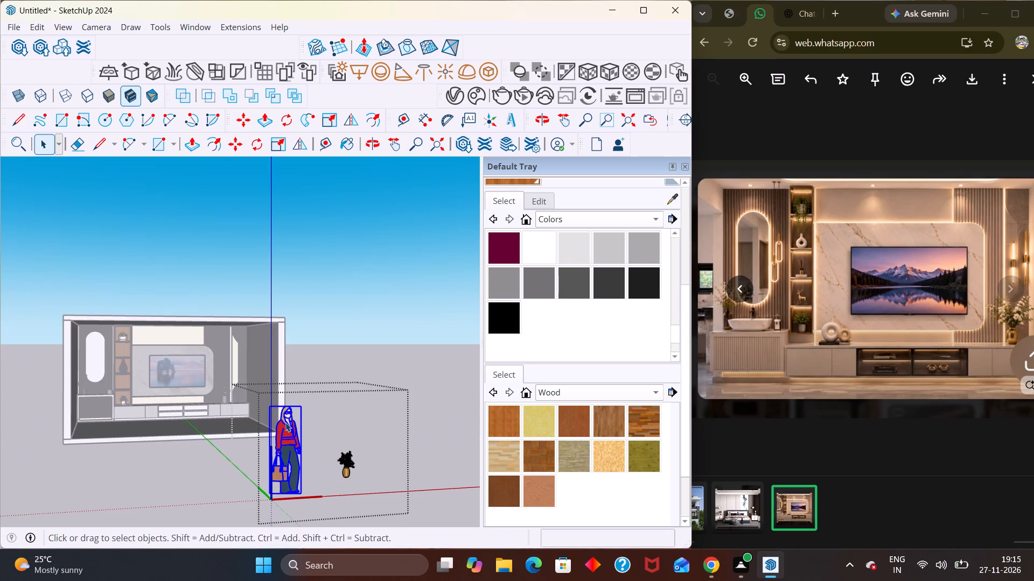
{"action": "key", "text": "Delete"}
{"action": "scroll", "coordinate": [321, 460], "scroll_direction": "up", "scroll_amount": 1}
{"action": "left_click", "coordinate": [344, 472]}
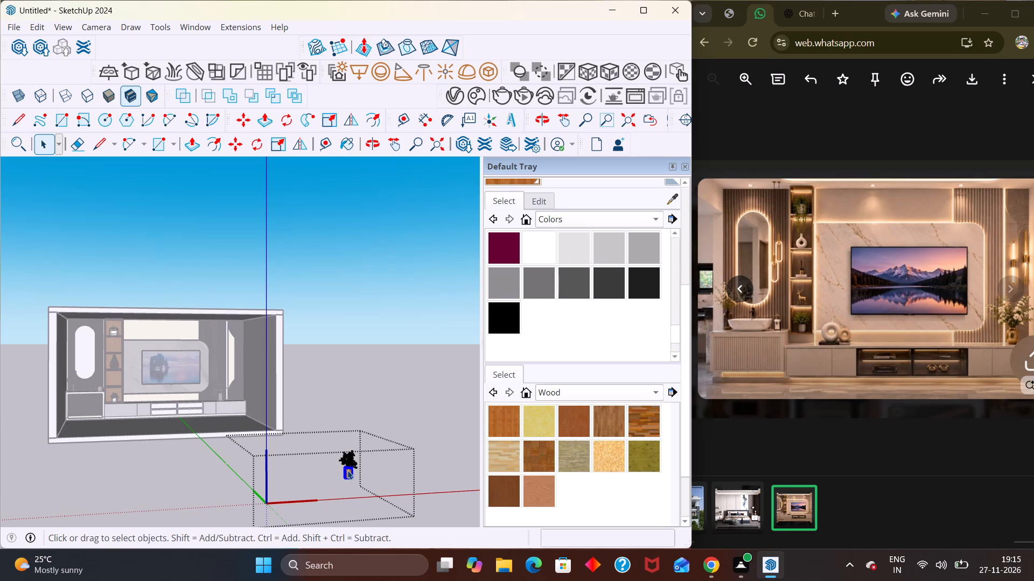
{"action": "scroll", "coordinate": [364, 463], "scroll_direction": "up", "scroll_amount": 7}
{"action": "key", "text": "space"}
{"action": "left_click", "coordinate": [396, 415]}
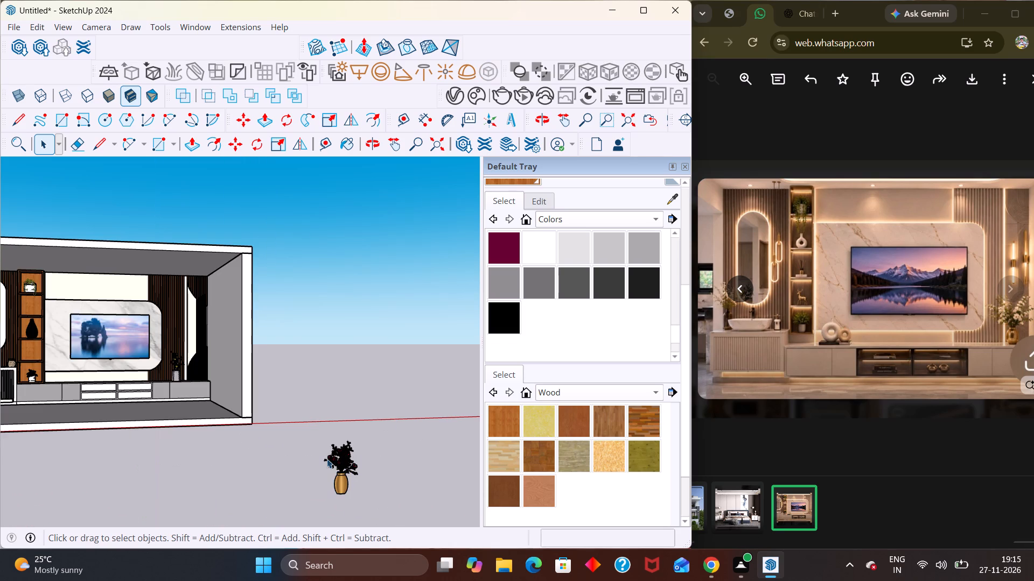
Move the gold red-flower vase about 36' onto the TV console, beside the grey yellow-flower vase.
{"action": "left_click", "coordinate": [327, 459]}
{"action": "key", "text": "m"}
{"action": "left_click_drag", "start_coordinate": [364, 490], "coordinate": [361, 495]}
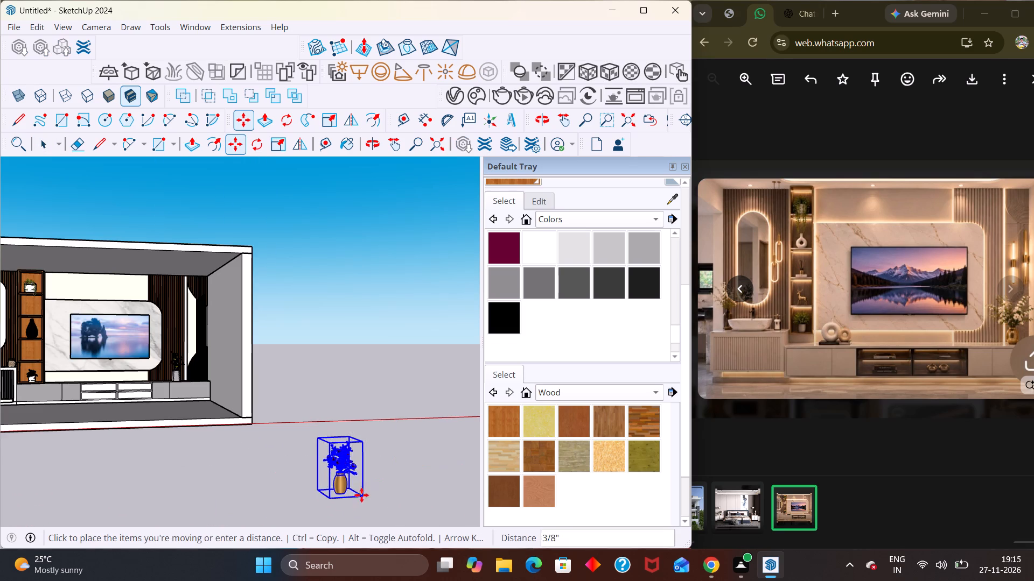
{"action": "left_click_drag", "start_coordinate": [361, 495], "coordinate": [362, 495]}
{"action": "middle_click_drag", "start_coordinate": [139, 338], "coordinate": [169, 425]}
{"action": "scroll", "coordinate": [164, 480], "scroll_direction": "up", "scroll_amount": 15}
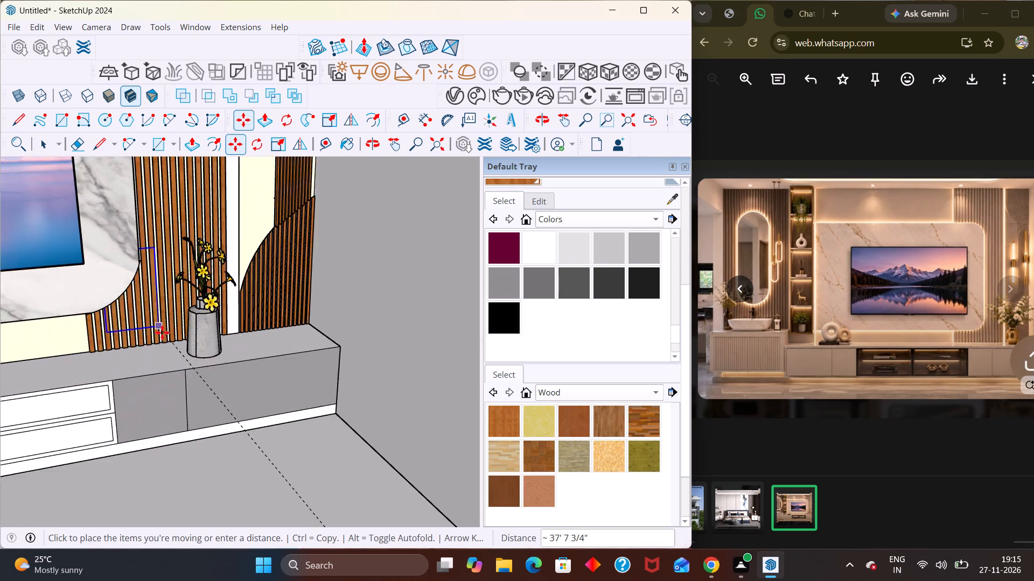
{"action": "scroll", "coordinate": [162, 332], "scroll_direction": "up", "scroll_amount": 2}
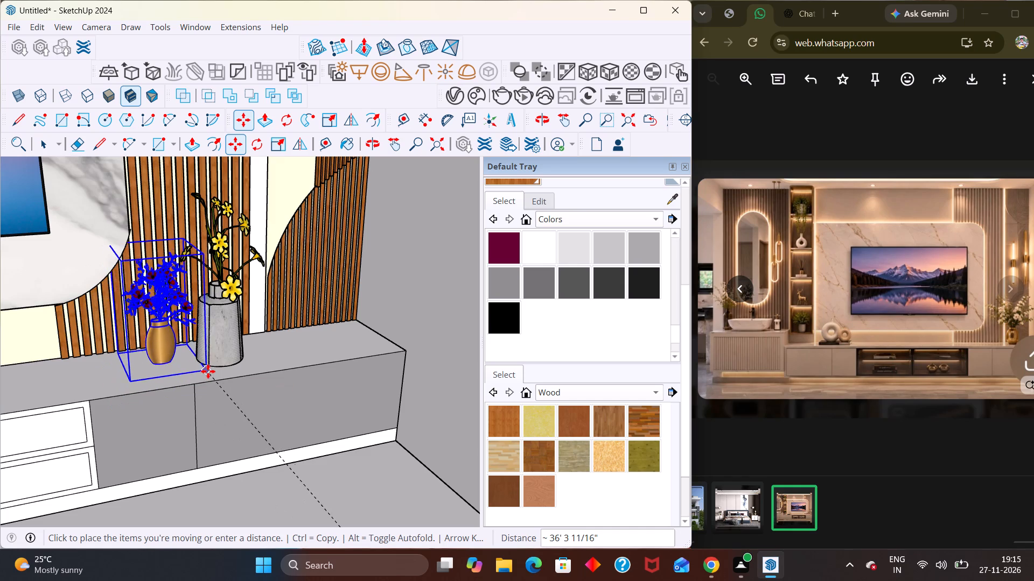
{"action": "scroll", "coordinate": [208, 372], "scroll_direction": "up", "scroll_amount": 1}
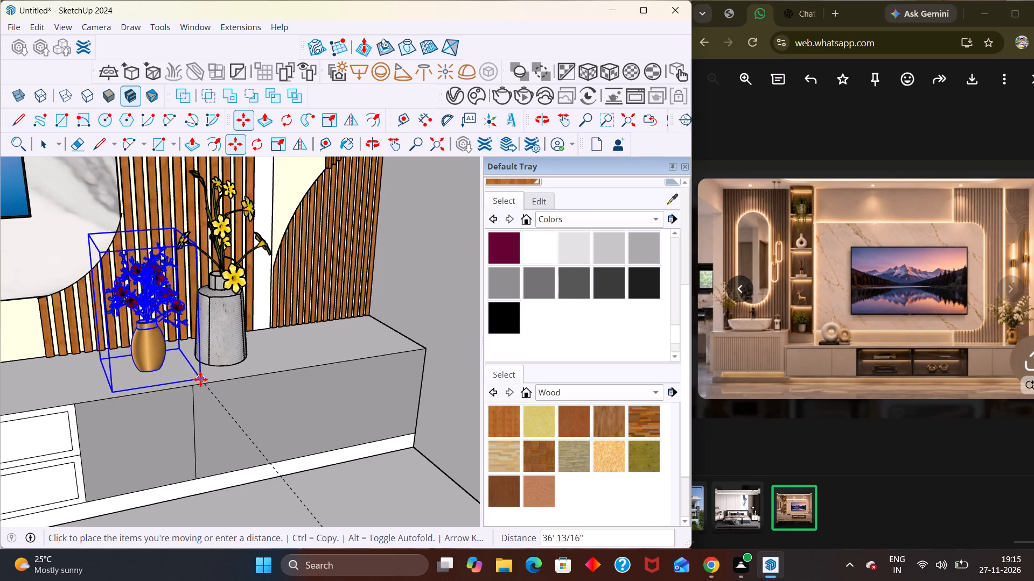
{"action": "left_click", "coordinate": [200, 380]}
{"action": "key", "text": "space"}
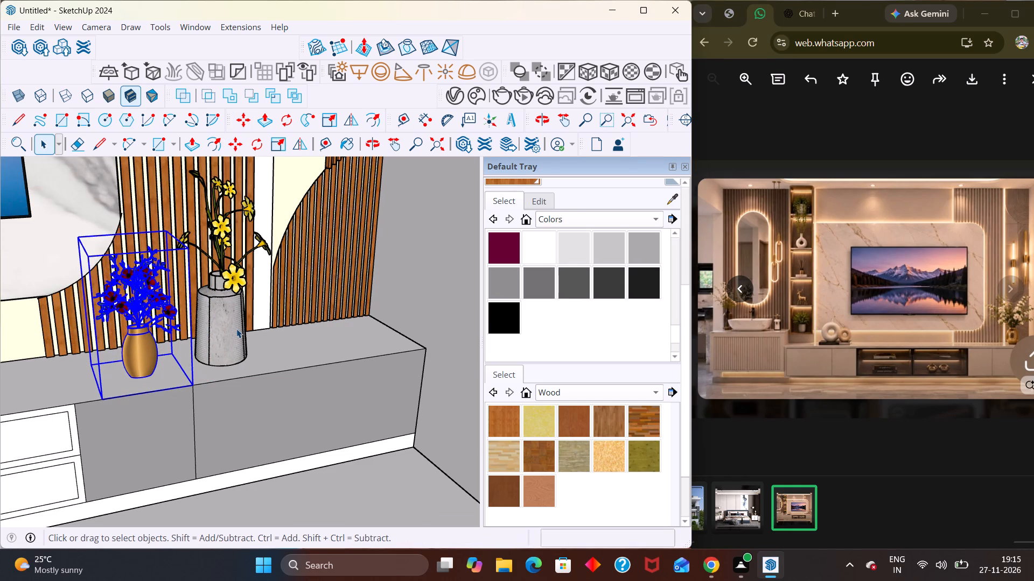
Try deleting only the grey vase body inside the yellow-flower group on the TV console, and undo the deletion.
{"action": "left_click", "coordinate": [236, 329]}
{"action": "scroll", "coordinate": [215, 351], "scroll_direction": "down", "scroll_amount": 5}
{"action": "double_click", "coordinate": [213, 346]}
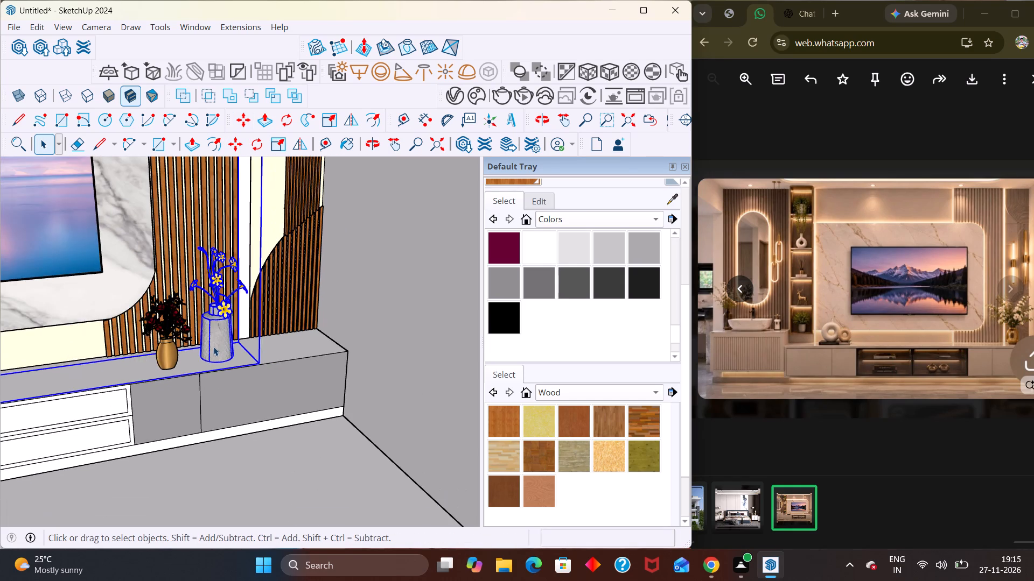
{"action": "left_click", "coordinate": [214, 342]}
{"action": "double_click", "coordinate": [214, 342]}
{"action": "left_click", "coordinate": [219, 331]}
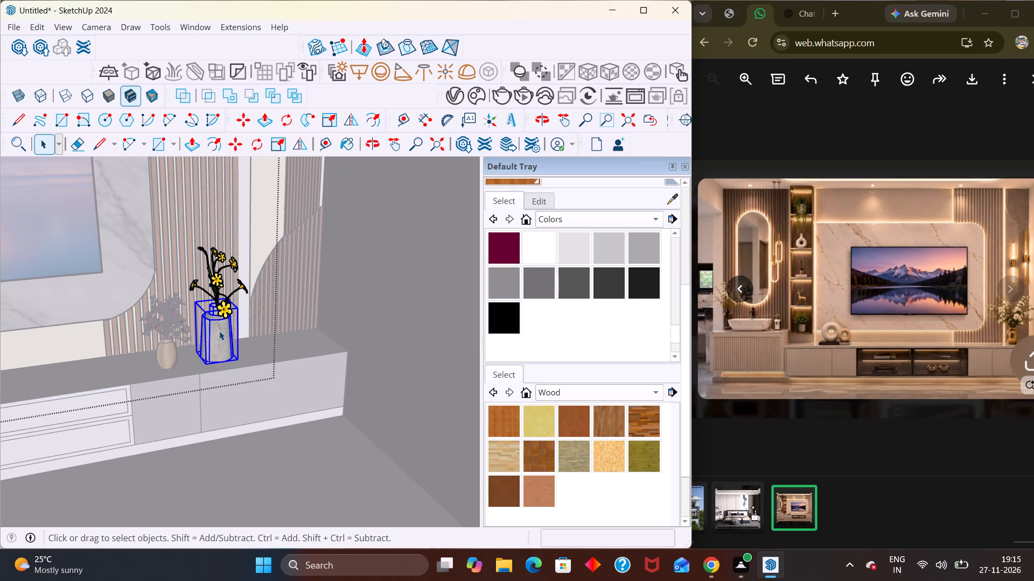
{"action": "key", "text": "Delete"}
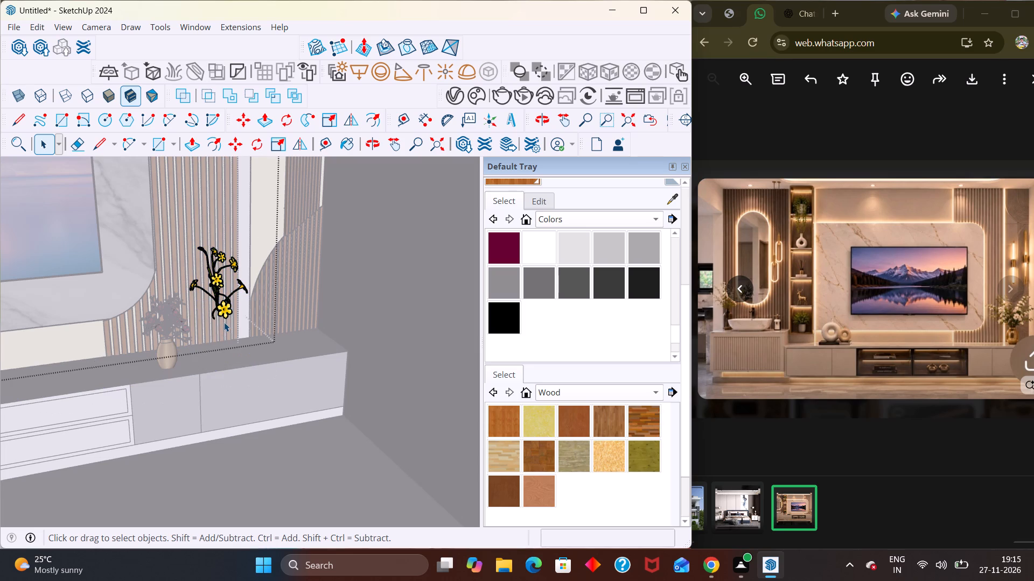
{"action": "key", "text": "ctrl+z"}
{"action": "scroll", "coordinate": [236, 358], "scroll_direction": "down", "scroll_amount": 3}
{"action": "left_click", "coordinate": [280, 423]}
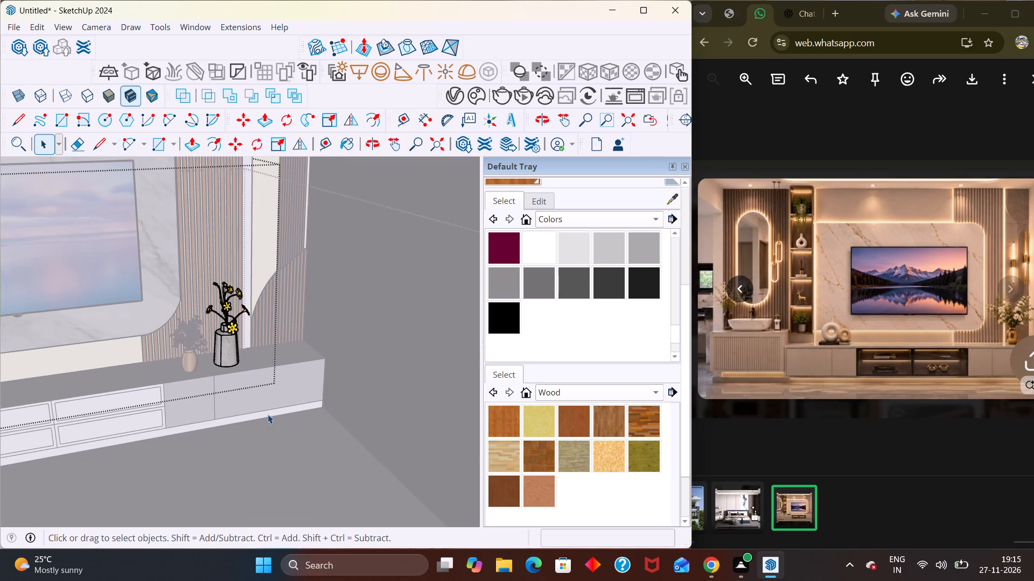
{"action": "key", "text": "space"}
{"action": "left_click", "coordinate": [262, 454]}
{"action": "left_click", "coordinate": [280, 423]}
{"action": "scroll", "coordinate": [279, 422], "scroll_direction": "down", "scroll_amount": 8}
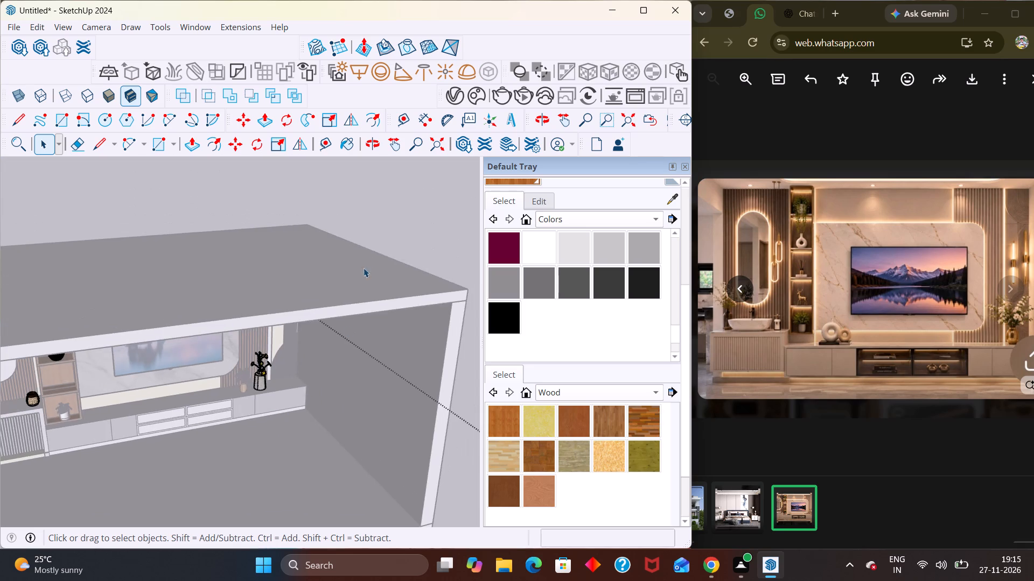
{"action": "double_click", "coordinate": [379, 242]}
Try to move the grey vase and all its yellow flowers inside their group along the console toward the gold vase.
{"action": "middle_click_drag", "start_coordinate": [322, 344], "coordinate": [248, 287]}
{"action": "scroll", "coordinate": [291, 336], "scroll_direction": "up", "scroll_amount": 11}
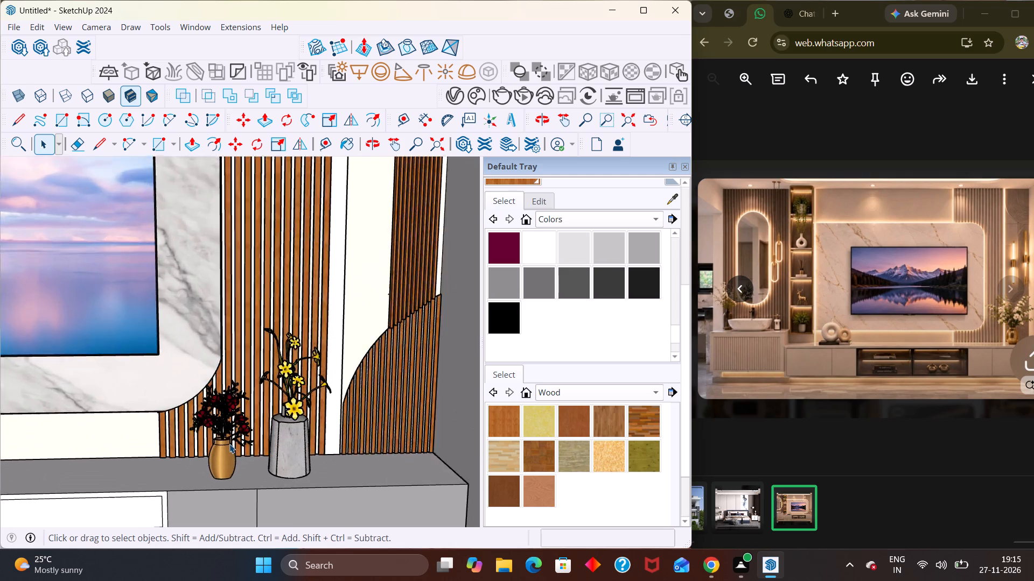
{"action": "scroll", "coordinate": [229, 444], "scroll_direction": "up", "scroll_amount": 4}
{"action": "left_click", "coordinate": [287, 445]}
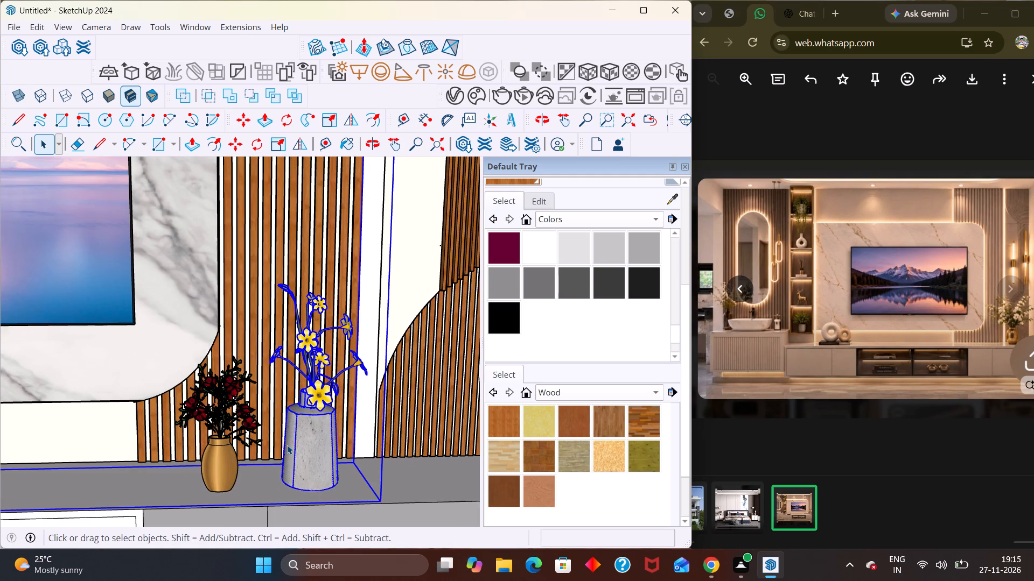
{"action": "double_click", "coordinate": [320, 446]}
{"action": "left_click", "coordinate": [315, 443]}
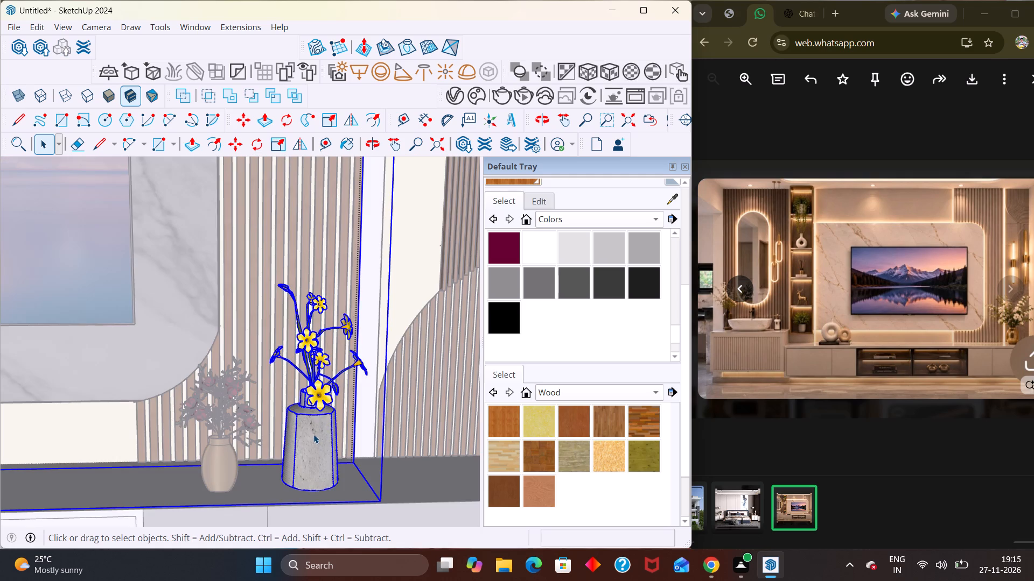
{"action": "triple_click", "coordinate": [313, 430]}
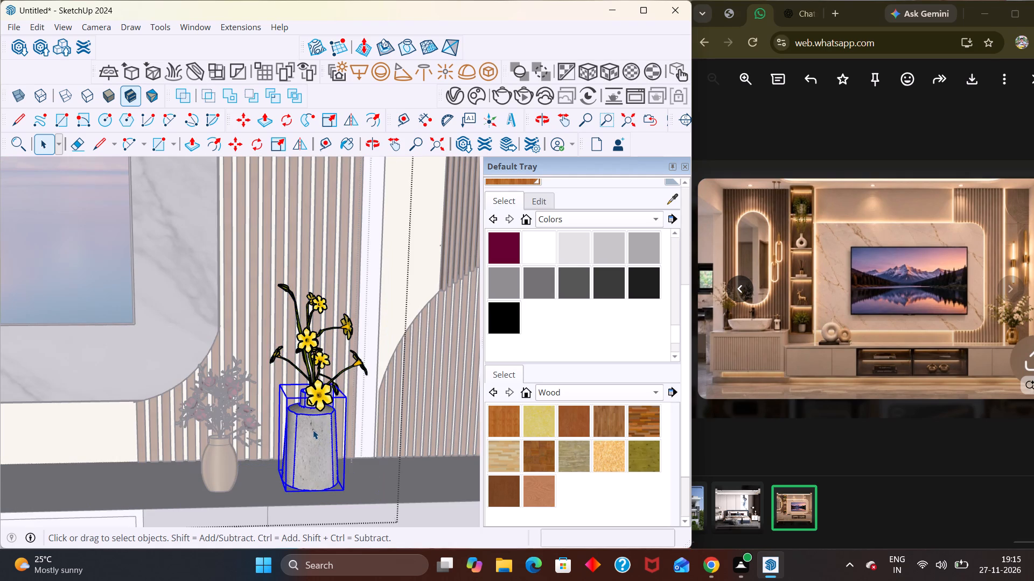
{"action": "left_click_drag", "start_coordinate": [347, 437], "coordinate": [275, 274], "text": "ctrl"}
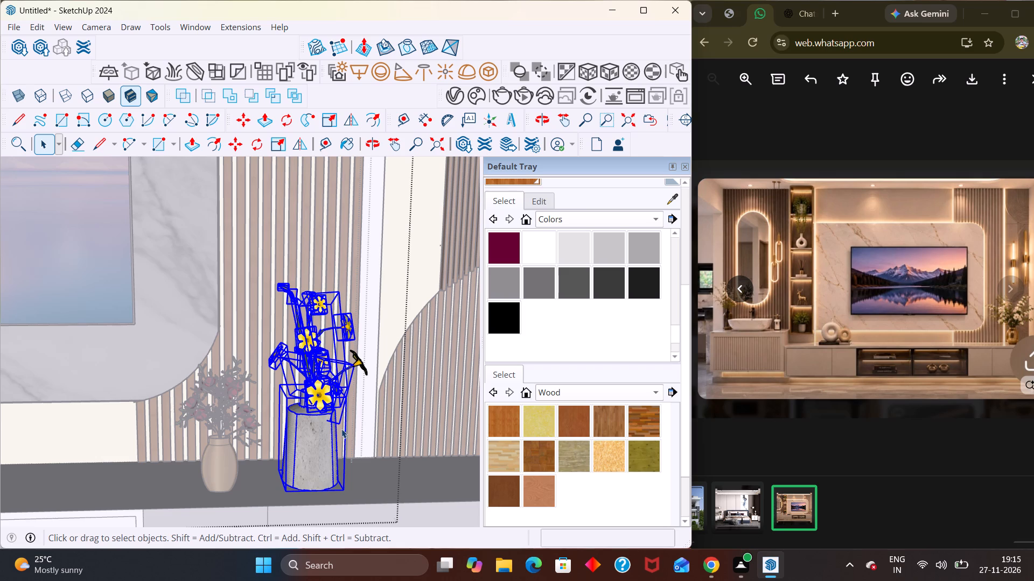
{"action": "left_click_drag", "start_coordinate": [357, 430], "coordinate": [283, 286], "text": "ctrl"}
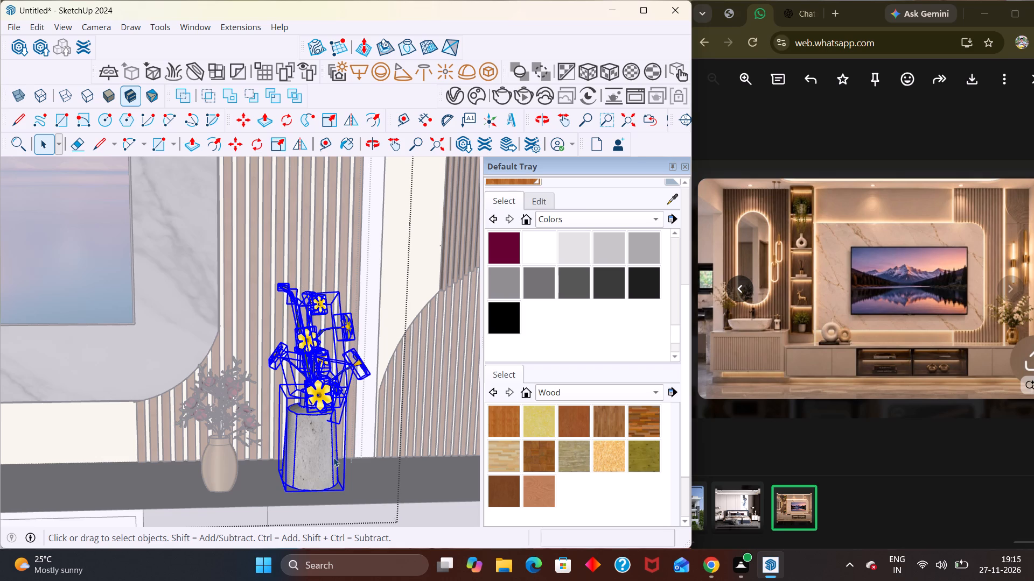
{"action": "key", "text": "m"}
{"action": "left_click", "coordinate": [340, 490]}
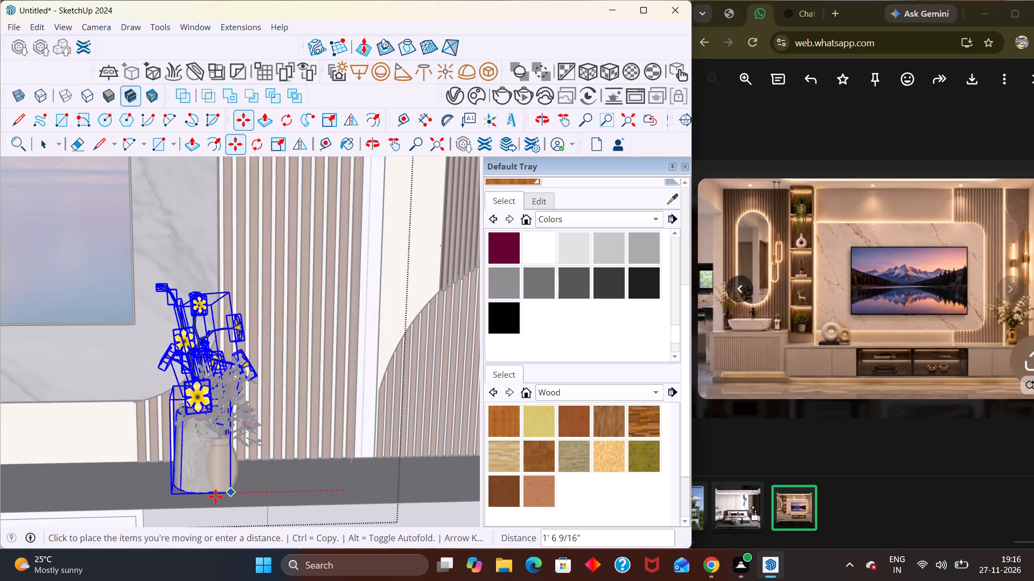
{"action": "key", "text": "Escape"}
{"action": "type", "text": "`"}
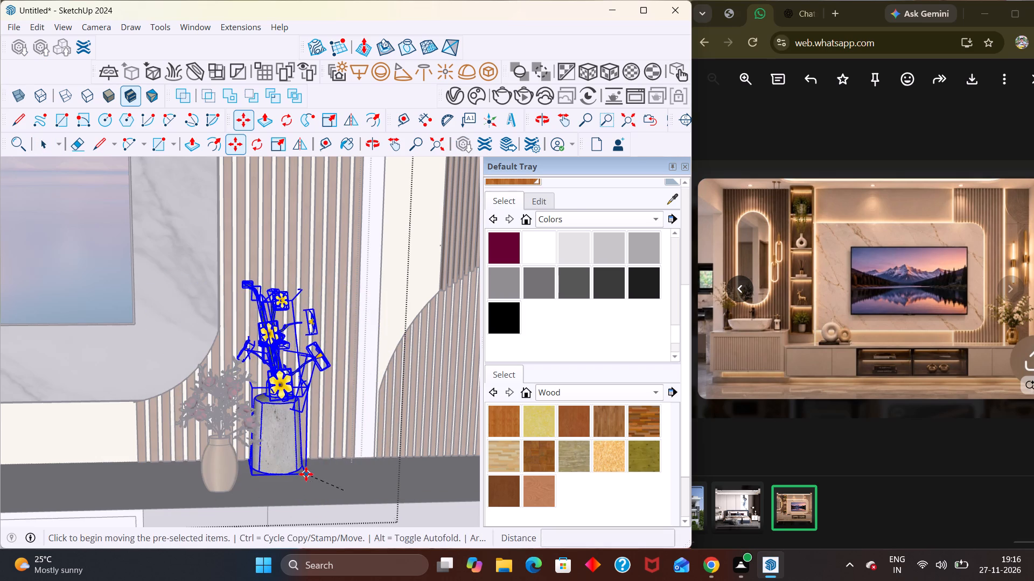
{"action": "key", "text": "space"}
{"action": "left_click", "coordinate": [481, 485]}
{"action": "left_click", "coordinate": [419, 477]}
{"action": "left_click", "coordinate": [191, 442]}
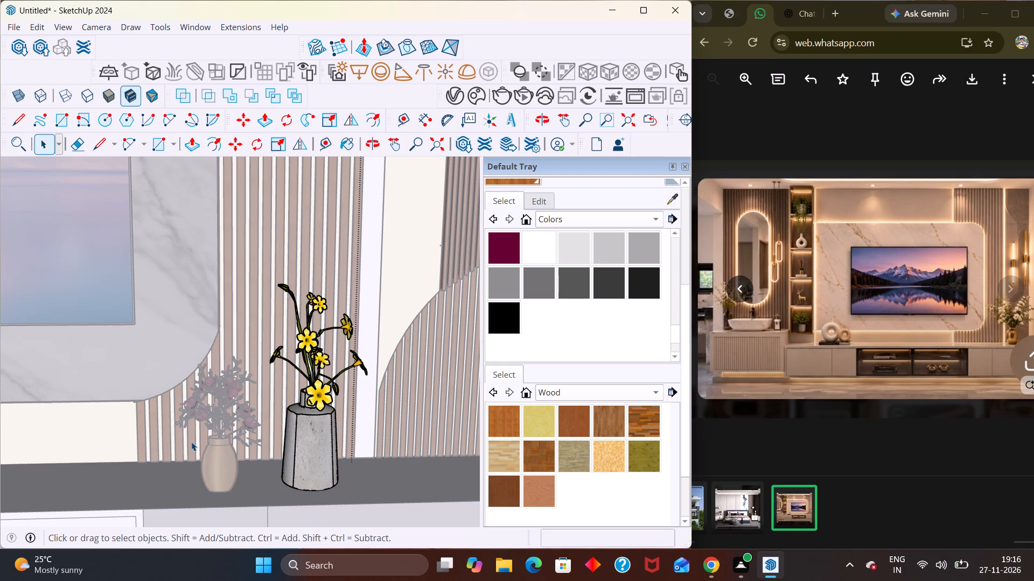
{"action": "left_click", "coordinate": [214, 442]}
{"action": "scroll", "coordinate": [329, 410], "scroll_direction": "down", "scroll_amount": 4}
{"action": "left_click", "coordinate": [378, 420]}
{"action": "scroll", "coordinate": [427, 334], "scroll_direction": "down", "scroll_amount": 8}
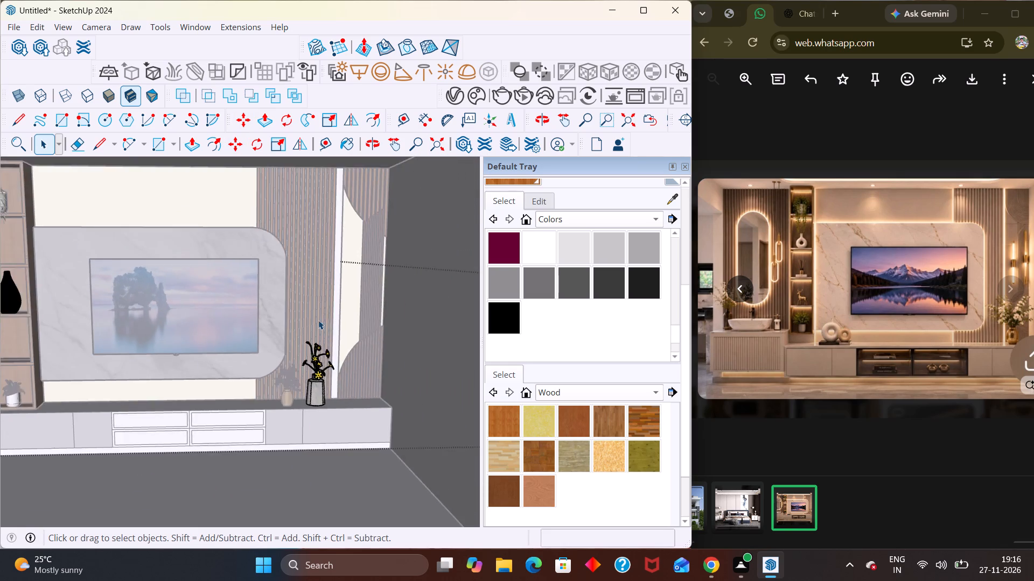
Move the gold red-flower vase about 2' 11" along the TV console, past the grey vase toward the side wall.
{"action": "scroll", "coordinate": [318, 320], "scroll_direction": "down", "scroll_amount": 3}
{"action": "scroll", "coordinate": [318, 322], "scroll_direction": "up", "scroll_amount": 1}
{"action": "scroll", "coordinate": [318, 322], "scroll_direction": "down", "scroll_amount": 3}
{"action": "scroll", "coordinate": [322, 303], "scroll_direction": "up", "scroll_amount": 1}
{"action": "scroll", "coordinate": [322, 303], "scroll_direction": "down", "scroll_amount": 2}
{"action": "left_click", "coordinate": [428, 193]}
{"action": "scroll", "coordinate": [344, 281], "scroll_direction": "up", "scroll_amount": 6}
{"action": "scroll", "coordinate": [315, 346], "scroll_direction": "down", "scroll_amount": 1}
{"action": "scroll", "coordinate": [317, 360], "scroll_direction": "up", "scroll_amount": 3}
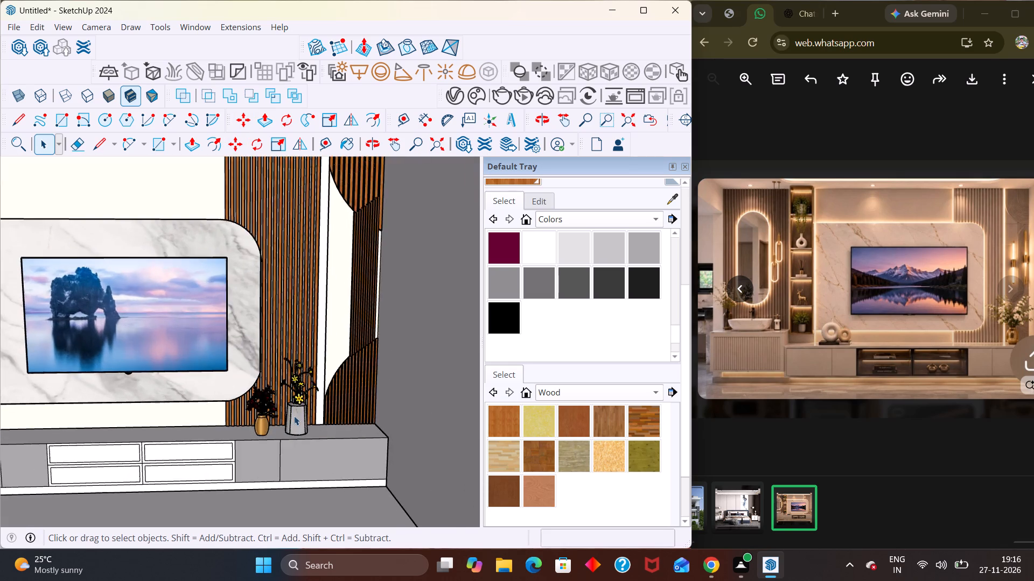
{"action": "scroll", "coordinate": [294, 416], "scroll_direction": "up", "scroll_amount": 2}
{"action": "left_click", "coordinate": [256, 419]}
{"action": "key", "text": "m"}
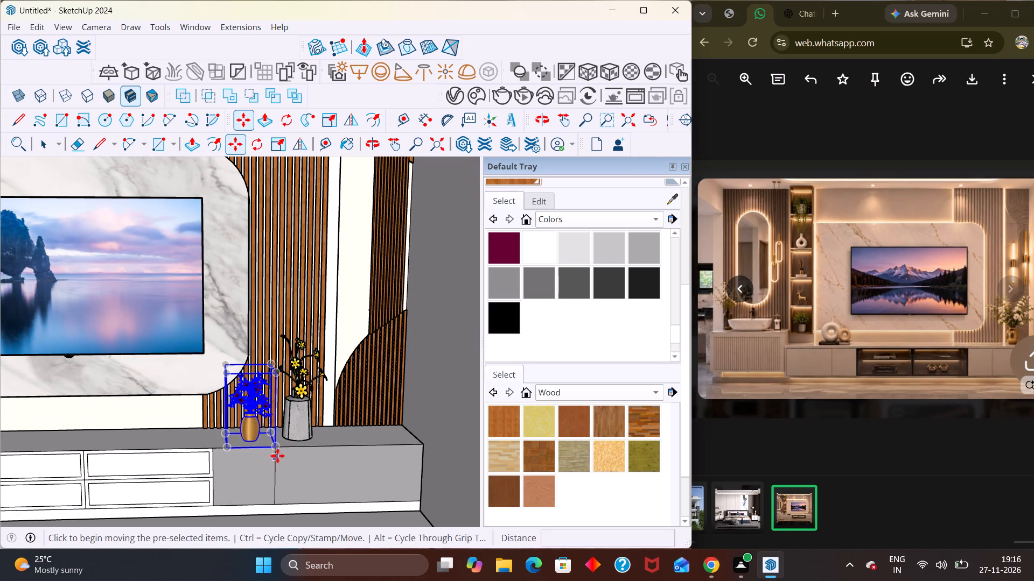
{"action": "left_click", "coordinate": [278, 455]}
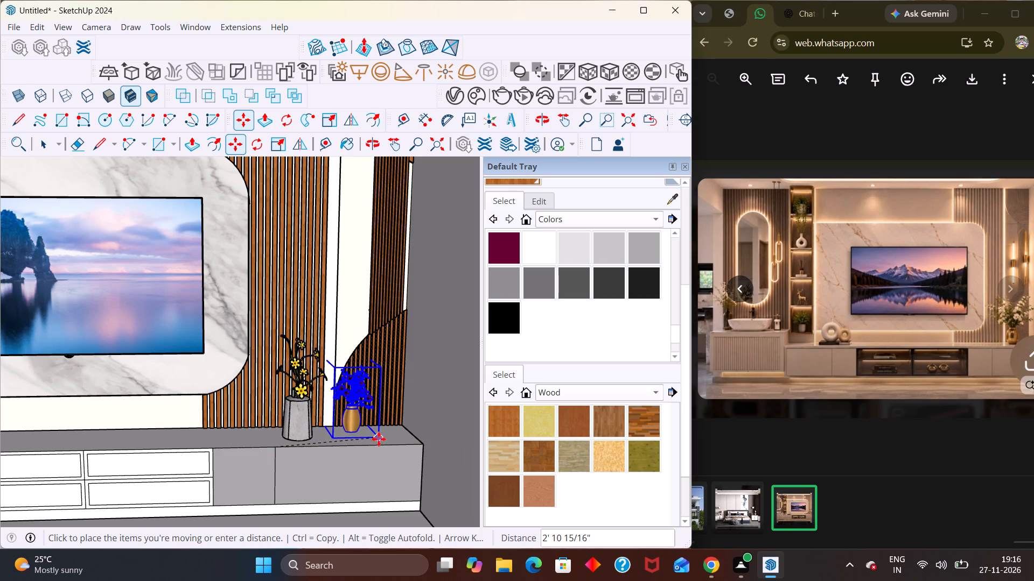
{"action": "left_click", "coordinate": [379, 440]}
Scale the gold red-flower vase by 1.25 in height and about 1.38 in width along the console.
{"action": "scroll", "coordinate": [371, 390], "scroll_direction": "up", "scroll_amount": 3}
{"action": "middle_click_drag", "start_coordinate": [366, 400], "coordinate": [250, 428]}
{"action": "scroll", "coordinate": [250, 422], "scroll_direction": "up", "scroll_amount": 1}
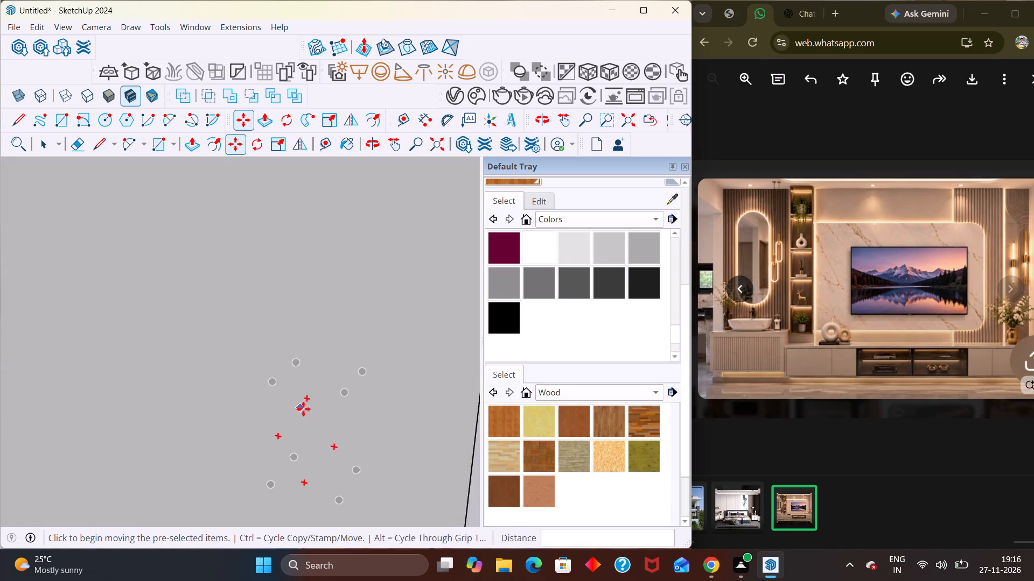
{"action": "middle_click_drag", "start_coordinate": [317, 422], "coordinate": [475, 407]}
{"action": "scroll", "coordinate": [455, 391], "scroll_direction": "down", "scroll_amount": 3}
{"action": "key", "text": "shift+z"}
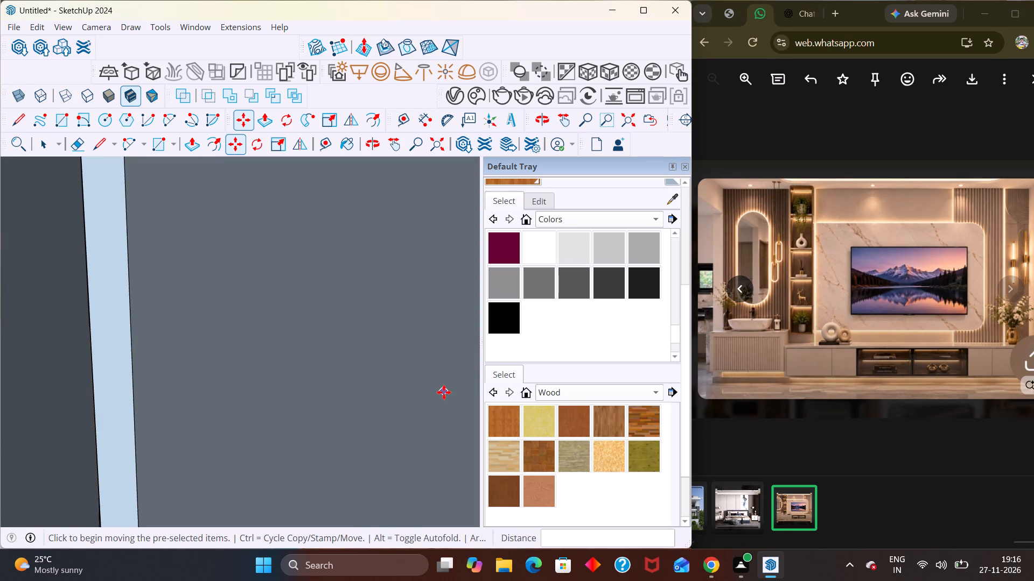
{"action": "scroll", "coordinate": [260, 364], "scroll_direction": "up", "scroll_amount": 5}
{"action": "scroll", "coordinate": [270, 328], "scroll_direction": "down", "scroll_amount": 1}
{"action": "scroll", "coordinate": [275, 323], "scroll_direction": "up", "scroll_amount": 10}
{"action": "middle_click_drag", "start_coordinate": [341, 355], "coordinate": [225, 374]}
{"action": "scroll", "coordinate": [236, 365], "scroll_direction": "up", "scroll_amount": 1}
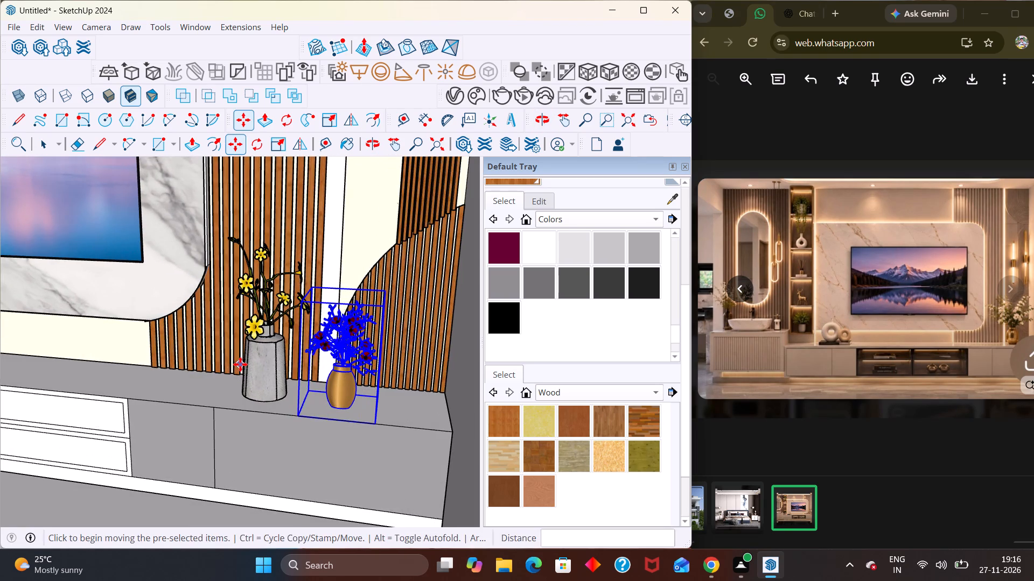
{"action": "key", "text": "s"}
{"action": "scroll", "coordinate": [293, 339], "scroll_direction": "up", "scroll_amount": 2}
{"action": "left_click", "coordinate": [358, 280]}
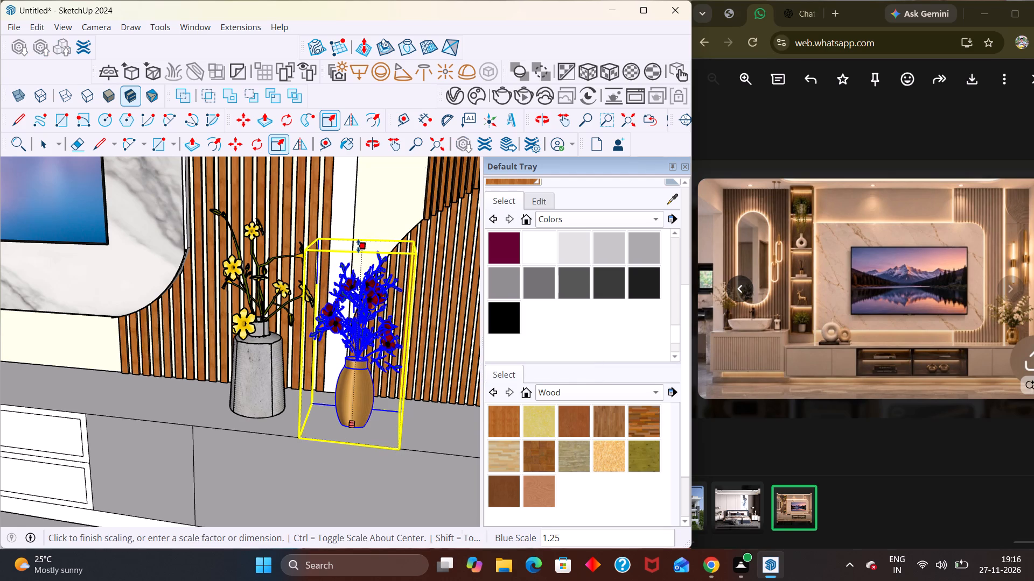
{"action": "left_click", "coordinate": [358, 246]}
{"action": "left_click", "coordinate": [411, 345]}
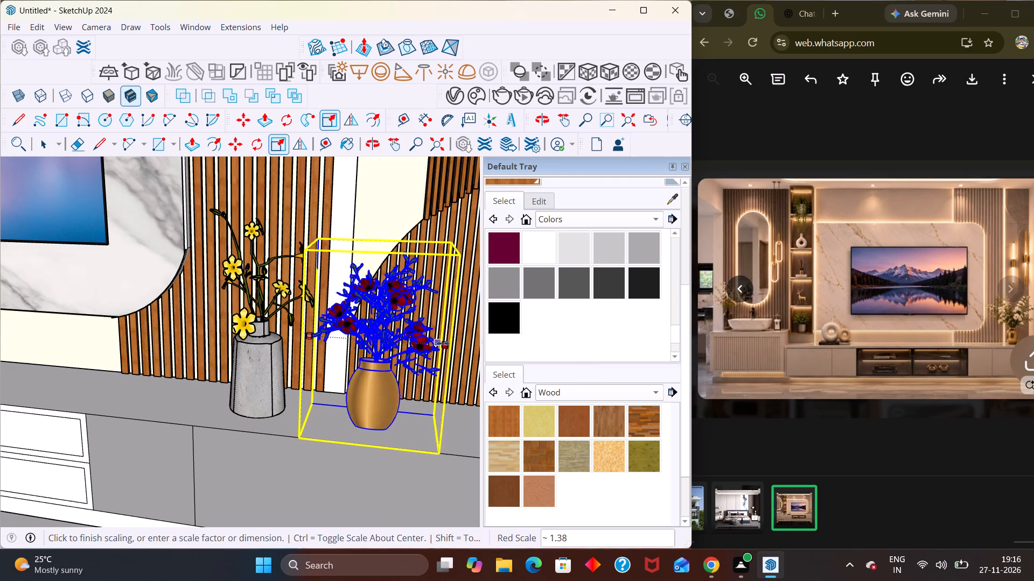
{"action": "left_click", "coordinate": [439, 346]}
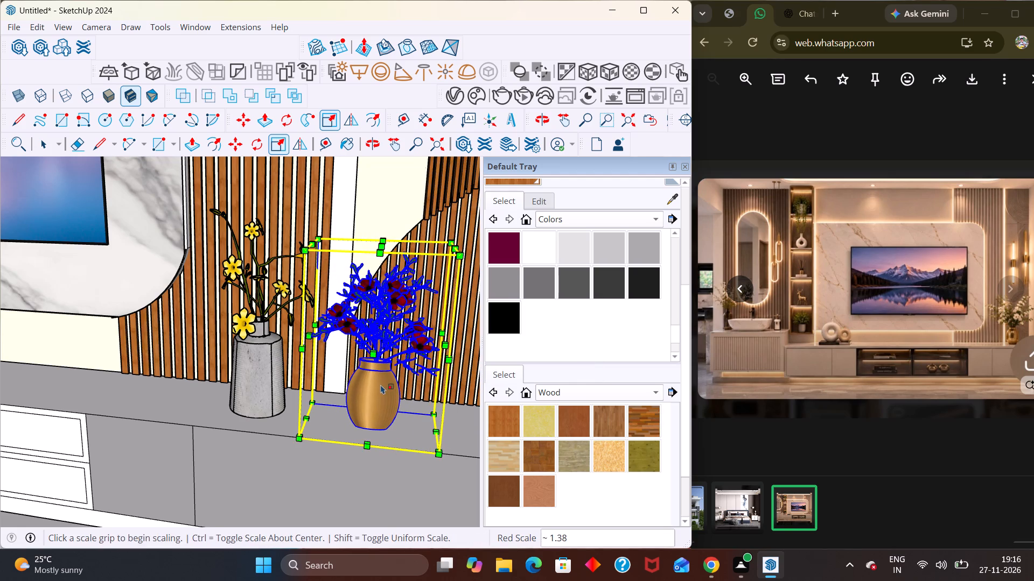
Enlarge the gold red-flower vase's depth along the green axis, stretching it toward the slatted wall.
{"action": "middle_click_drag", "start_coordinate": [381, 385], "coordinate": [362, 380]}
{"action": "middle_click_drag", "start_coordinate": [372, 361], "coordinate": [509, 357]}
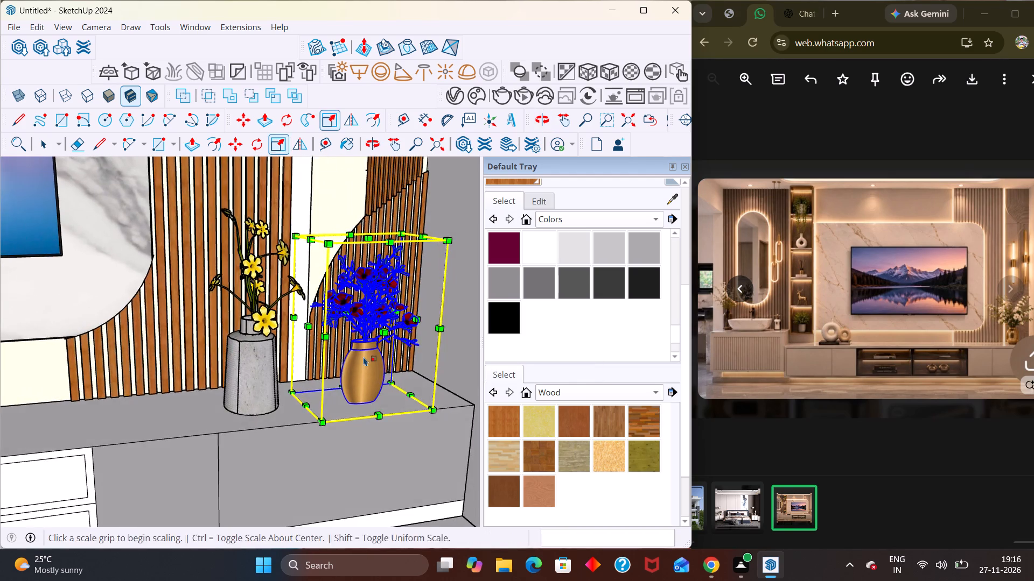
{"action": "middle_click_drag", "start_coordinate": [364, 357], "coordinate": [466, 342]}
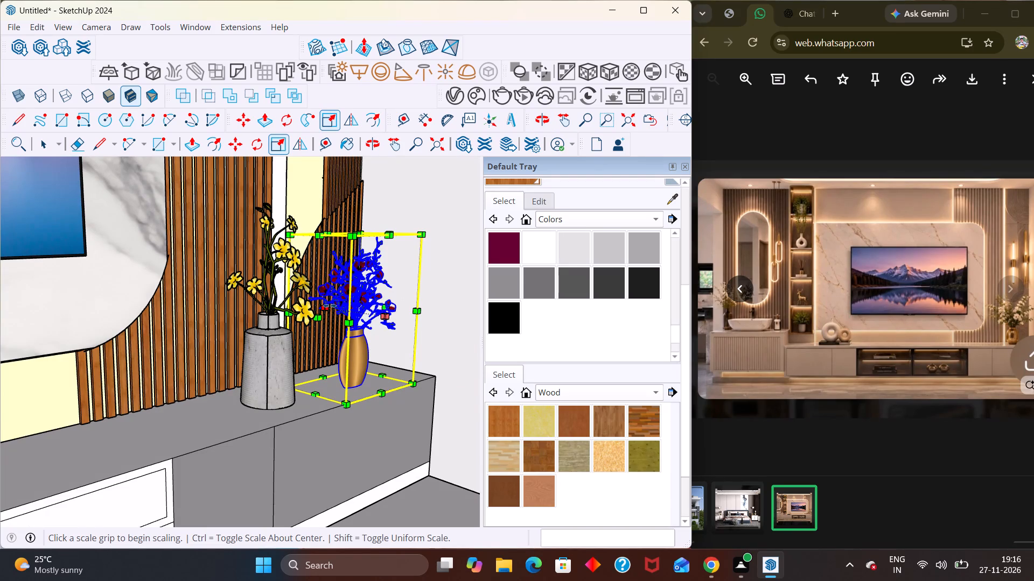
{"action": "left_click", "coordinate": [330, 306]}
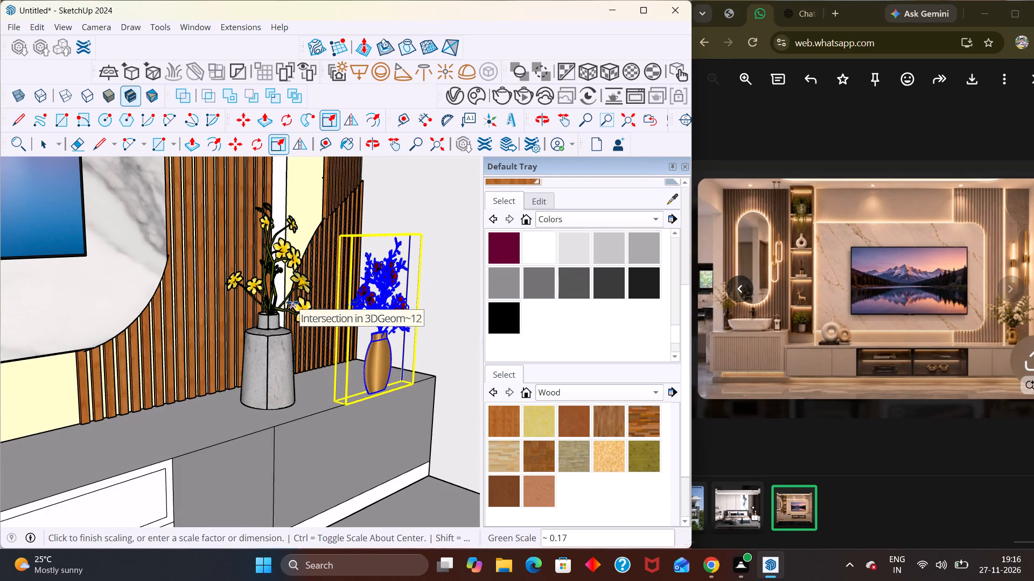
{"action": "scroll", "coordinate": [294, 303], "scroll_direction": "up", "scroll_amount": 5}
{"action": "middle_click_drag", "start_coordinate": [294, 303], "coordinate": [294, 311]}
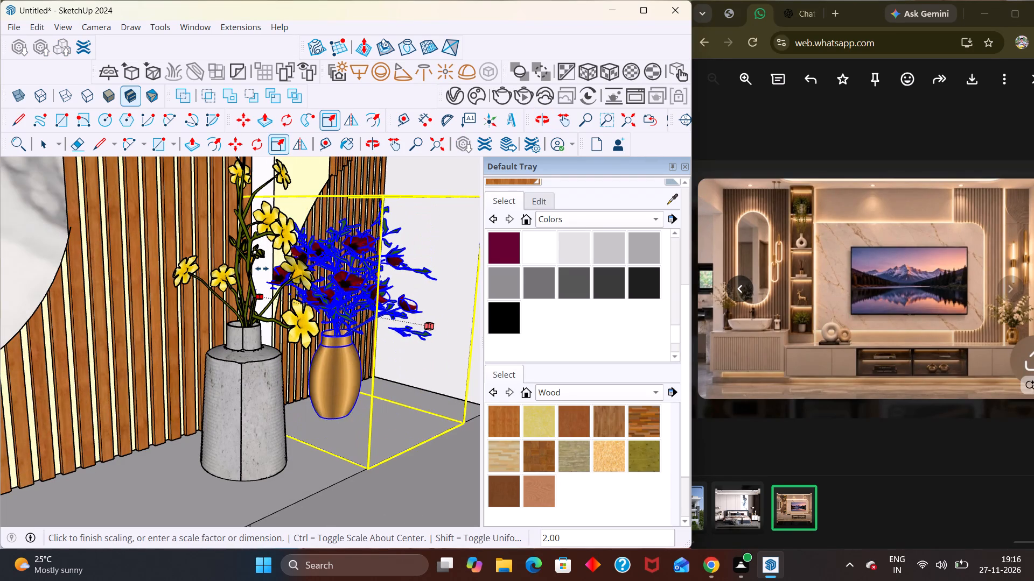
{"action": "left_click", "coordinate": [262, 268]}
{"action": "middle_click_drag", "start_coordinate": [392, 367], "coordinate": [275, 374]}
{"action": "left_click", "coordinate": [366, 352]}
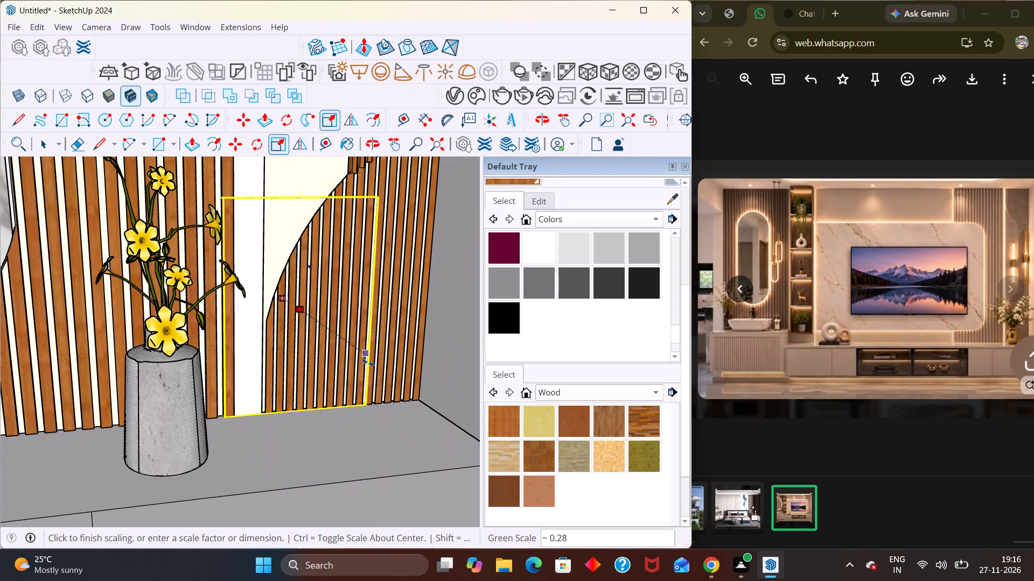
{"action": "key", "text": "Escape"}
Move the enlarged gold vase about 4 1/2" forward on the console, away from the slatted wall, and deselect it.
{"action": "scroll", "coordinate": [331, 335], "scroll_direction": "down", "scroll_amount": 1}
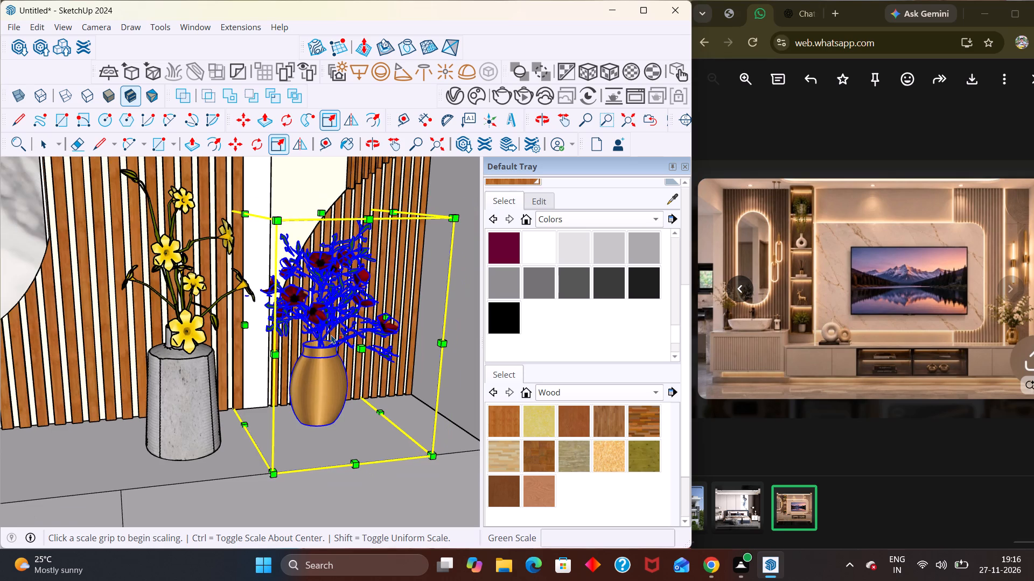
{"action": "key", "text": "space"}
{"action": "scroll", "coordinate": [298, 352], "scroll_direction": "down", "scroll_amount": 3}
{"action": "middle_click_drag", "start_coordinate": [365, 387], "coordinate": [280, 389]}
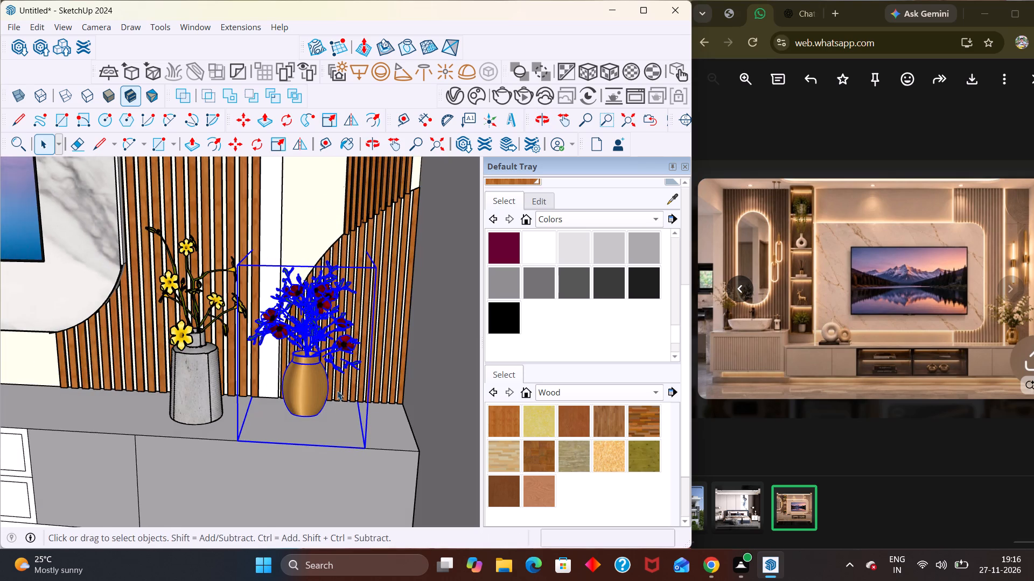
{"action": "key", "text": "m"}
{"action": "left_click", "coordinate": [366, 450]}
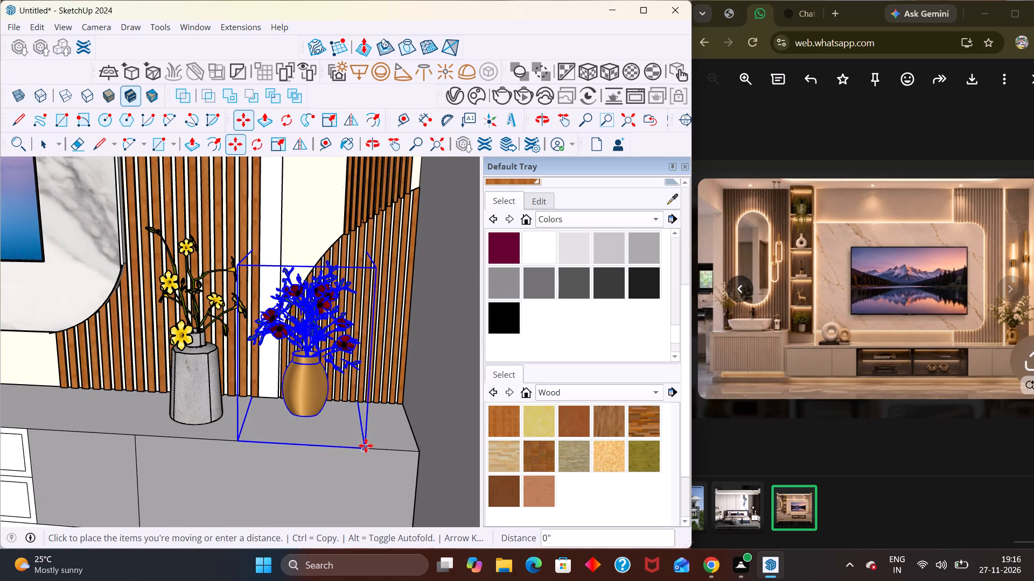
{"action": "left_click", "coordinate": [366, 462]}
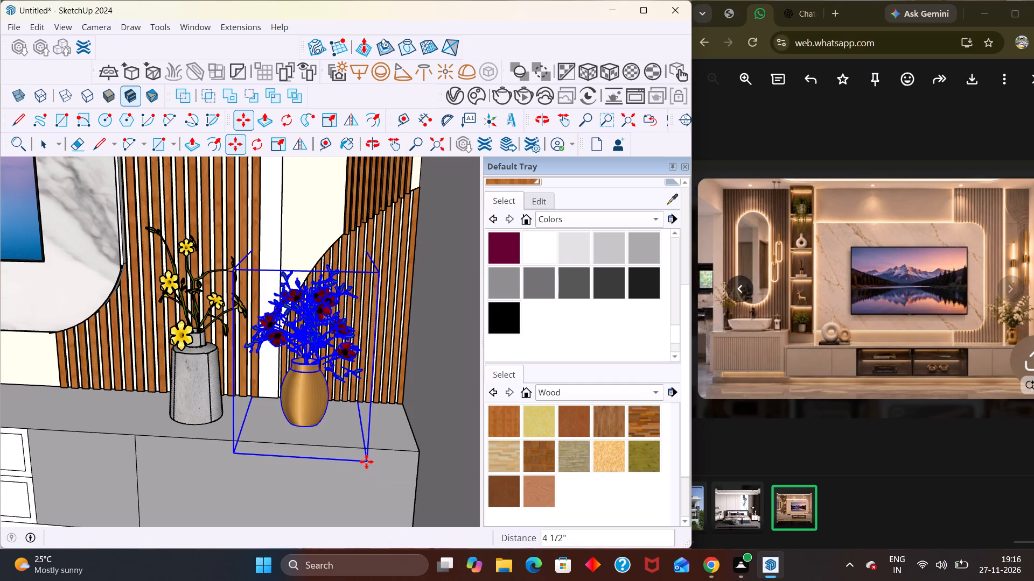
{"action": "scroll", "coordinate": [274, 398], "scroll_direction": "down", "scroll_amount": 5}
{"action": "key", "text": "space"}
{"action": "scroll", "coordinate": [300, 365], "scroll_direction": "down", "scroll_amount": 3}
{"action": "scroll", "coordinate": [294, 310], "scroll_direction": "down", "scroll_amount": 7}
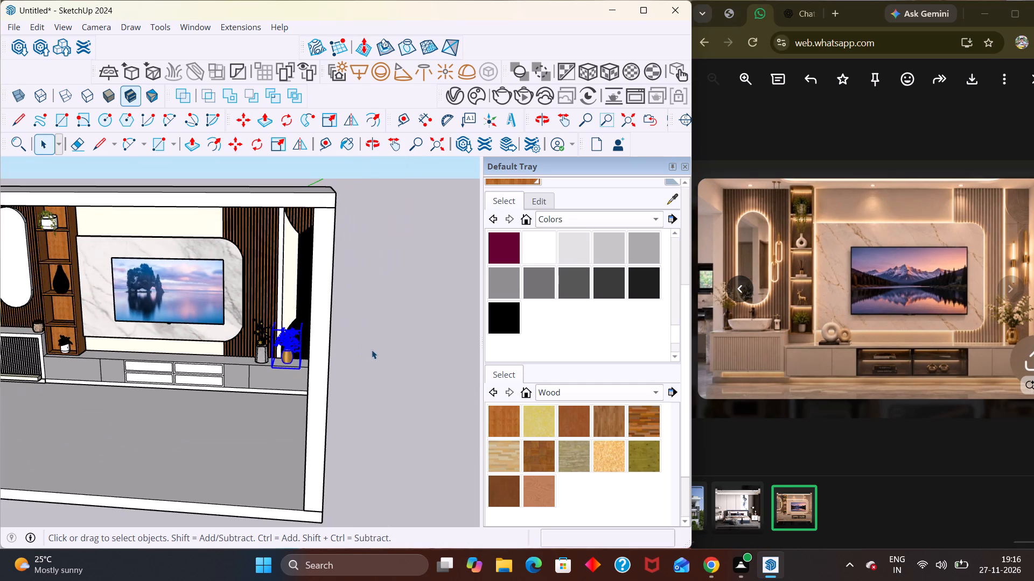
{"action": "left_click", "coordinate": [374, 350]}
Delete the grey vase and all its yellow flowers inside their group on the TV console, and exit the group.
{"action": "scroll", "coordinate": [262, 375], "scroll_direction": "up", "scroll_amount": 10}
{"action": "middle_click_drag", "start_coordinate": [262, 375], "coordinate": [282, 346]}
{"action": "middle_click", "coordinate": [318, 365]}
{"action": "scroll", "coordinate": [315, 368], "scroll_direction": "up", "scroll_amount": 2}
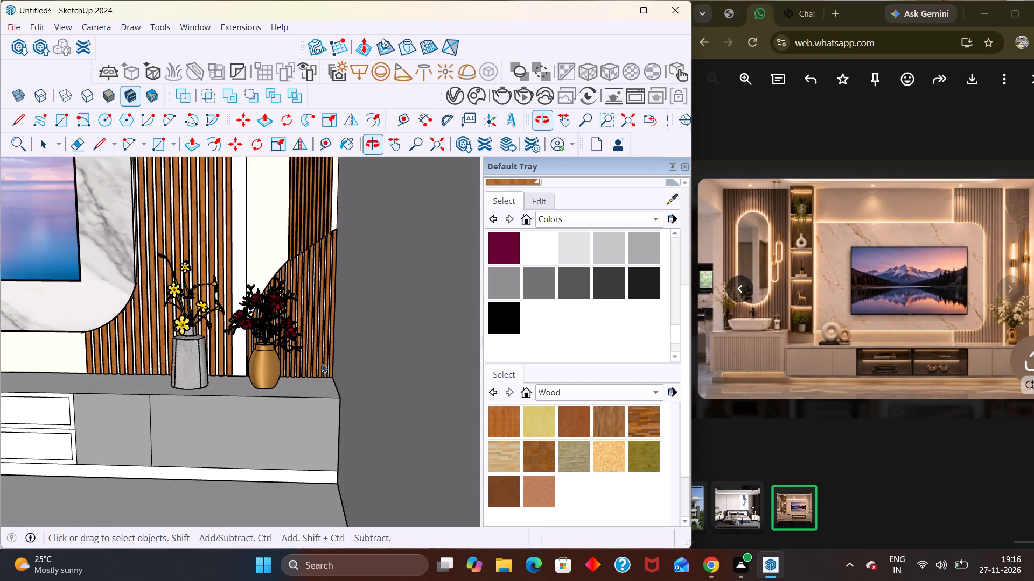
{"action": "scroll", "coordinate": [322, 363], "scroll_direction": "up", "scroll_amount": 1}
{"action": "scroll", "coordinate": [289, 359], "scroll_direction": "down", "scroll_amount": 1}
{"action": "scroll", "coordinate": [289, 359], "scroll_direction": "up", "scroll_amount": 4}
{"action": "left_click", "coordinate": [136, 362]}
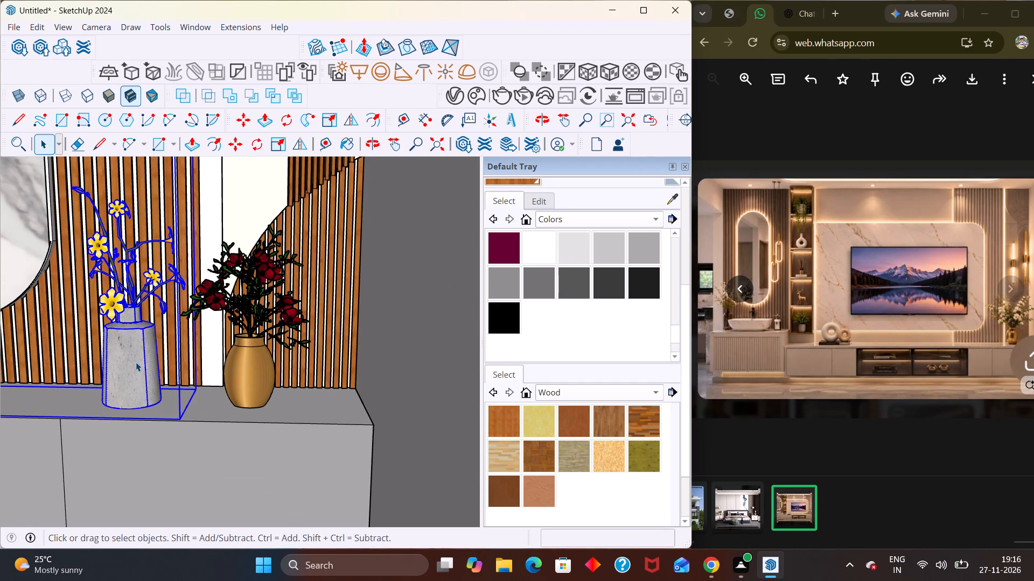
{"action": "triple_click", "coordinate": [136, 362]}
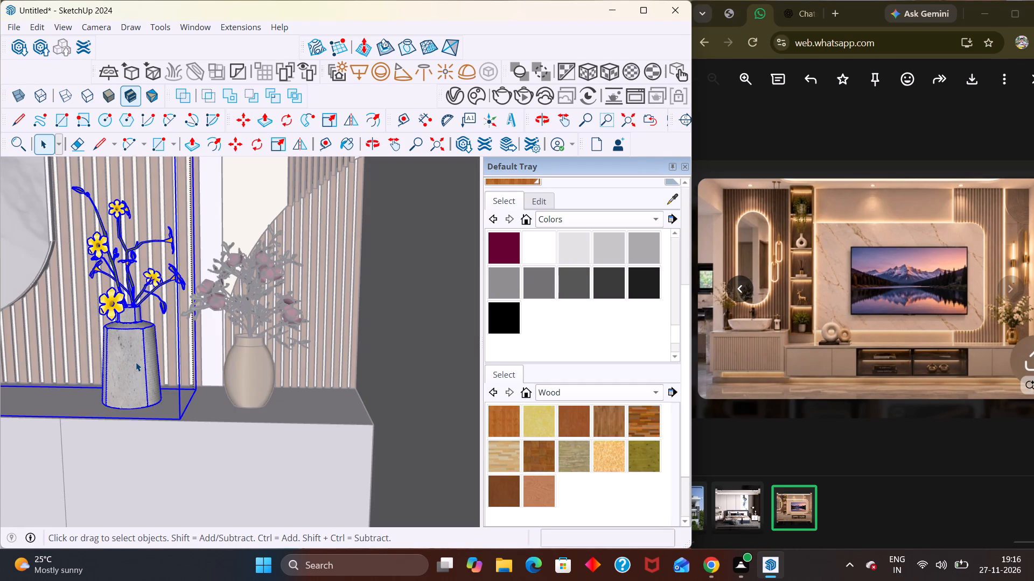
{"action": "left_click", "coordinate": [136, 362]}
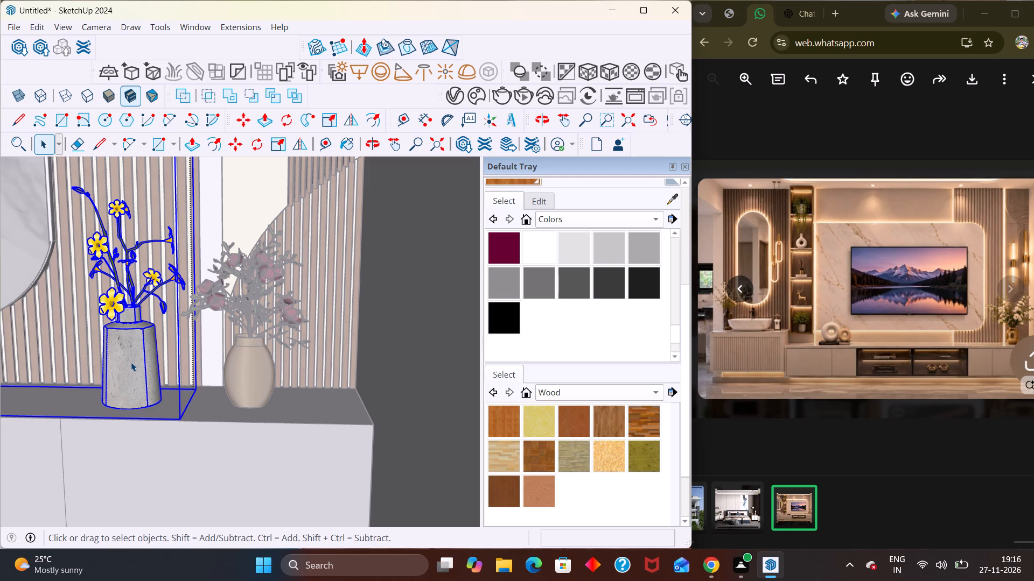
{"action": "triple_click", "coordinate": [131, 362]}
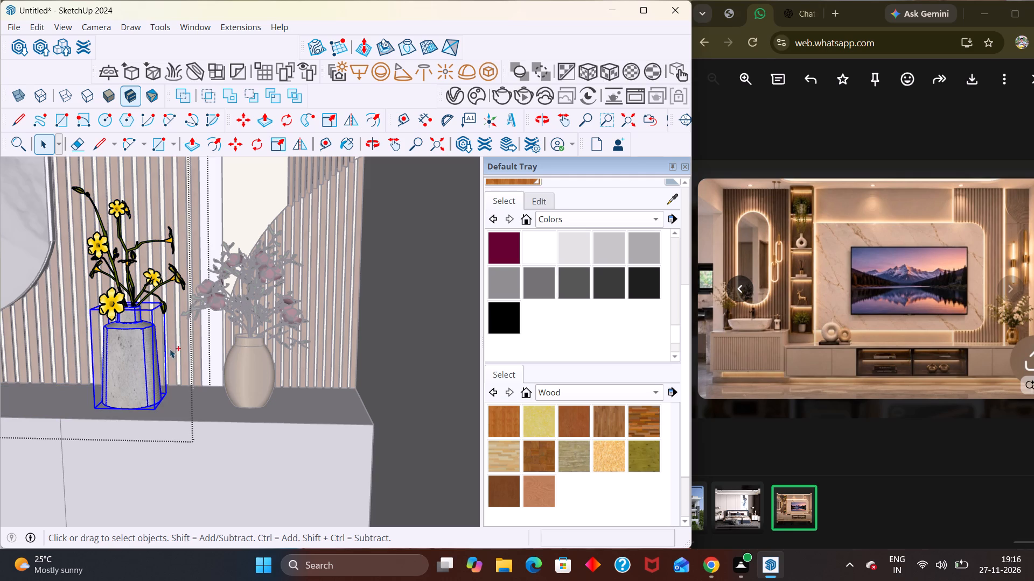
{"action": "left_click_drag", "start_coordinate": [177, 350], "coordinate": [62, 172], "text": "ctrl"}
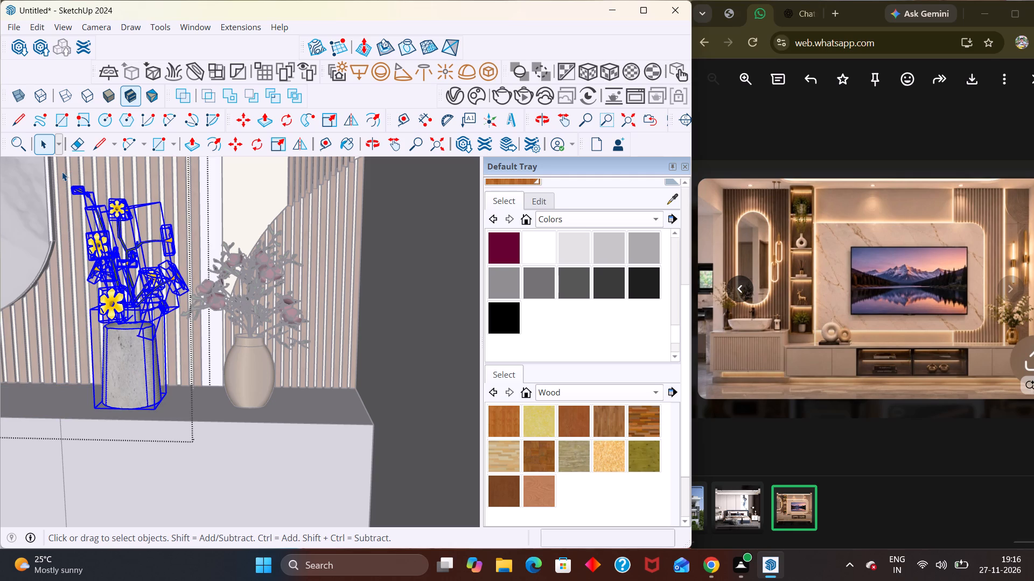
{"action": "key", "text": "Delete"}
{"action": "scroll", "coordinate": [64, 181], "scroll_direction": "down", "scroll_amount": 5}
{"action": "scroll", "coordinate": [157, 314], "scroll_direction": "down", "scroll_amount": 3}
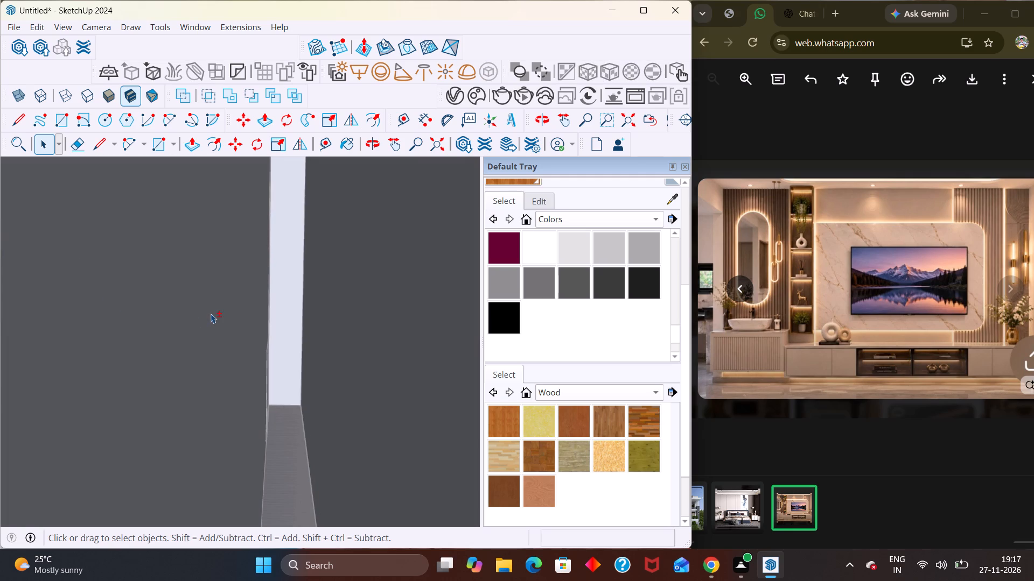
{"action": "key", "text": "shift+z"}
{"action": "scroll", "coordinate": [211, 314], "scroll_direction": "up", "scroll_amount": 1}
{"action": "scroll", "coordinate": [213, 314], "scroll_direction": "down", "scroll_amount": 6}
{"action": "key", "text": "space"}
{"action": "left_click", "coordinate": [373, 363]}
{"action": "key", "text": "space"}
{"action": "left_click", "coordinate": [347, 426]}
{"action": "scroll", "coordinate": [338, 393], "scroll_direction": "up", "scroll_amount": 3}
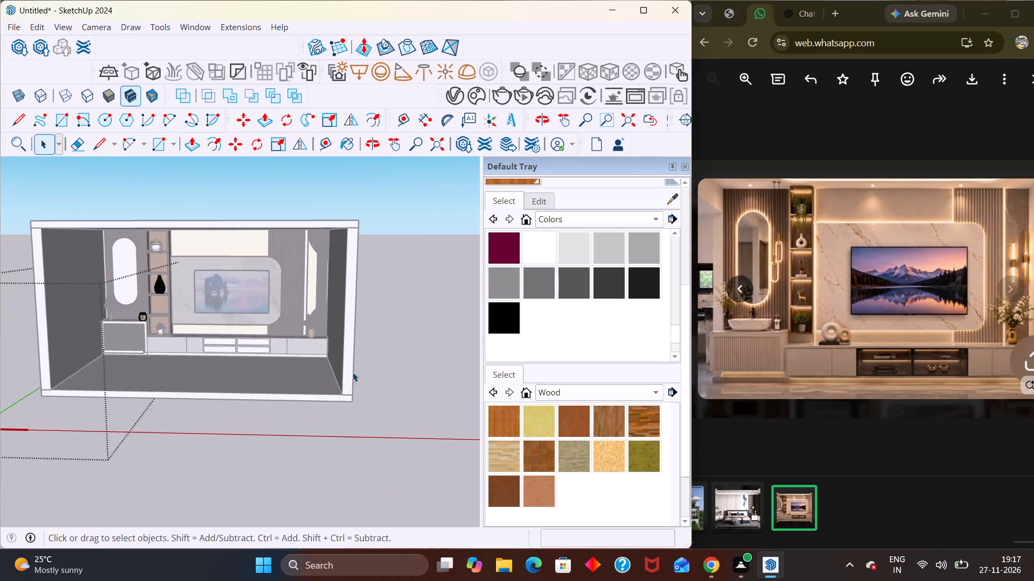
{"action": "left_click", "coordinate": [402, 366]}
Move the gold red-flower vase about 4 5/16" along the red axis, away from the side wall.
{"action": "scroll", "coordinate": [296, 311], "scroll_direction": "up", "scroll_amount": 15}
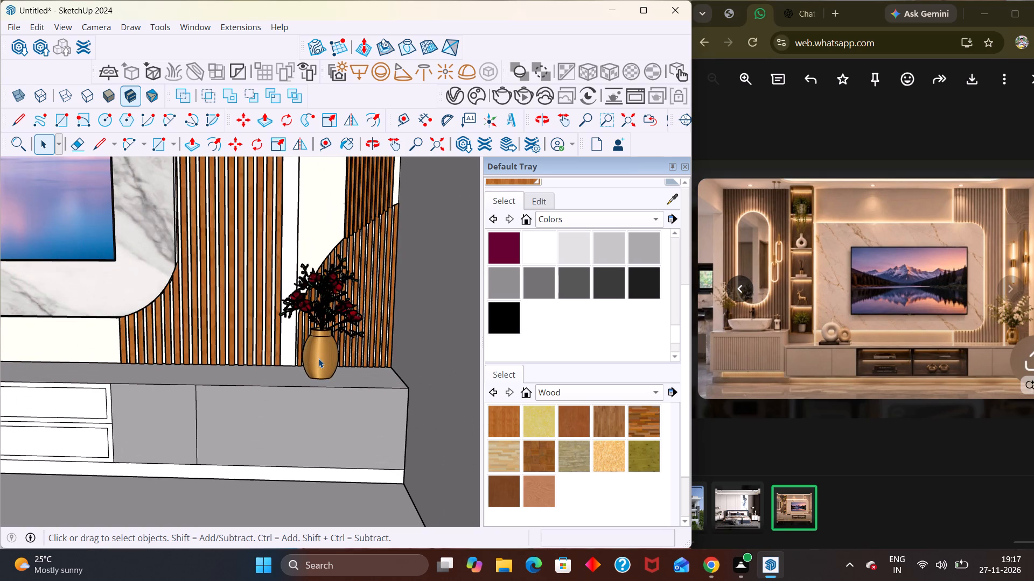
{"action": "left_click", "coordinate": [318, 358]}
{"action": "key", "text": "m"}
{"action": "left_click", "coordinate": [374, 389]}
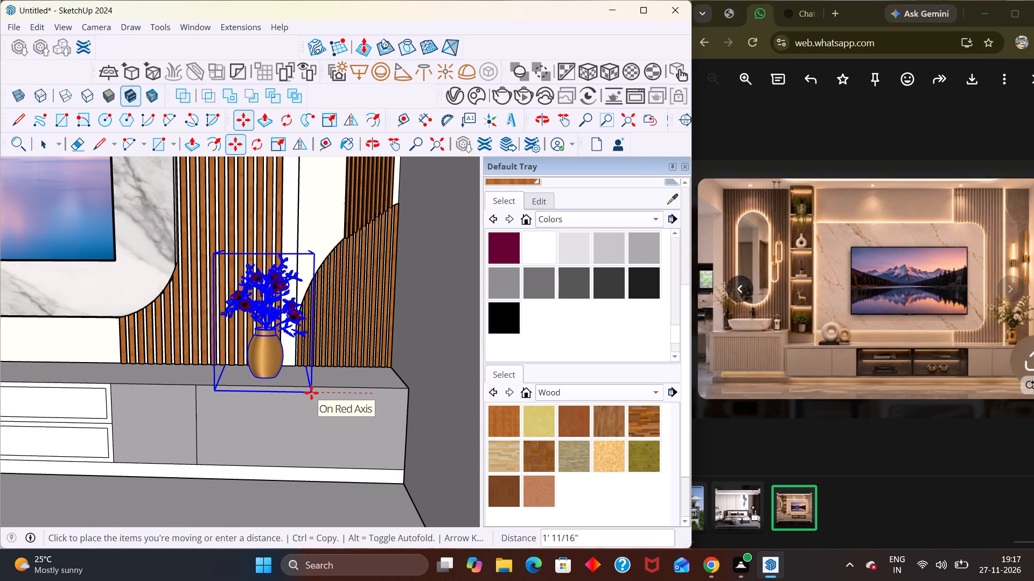
{"action": "left_click", "coordinate": [352, 397]}
Scale the gold red-flower vase by 1.26 in height and about 1.29 in width along the console.
{"action": "scroll", "coordinate": [294, 315], "scroll_direction": "up", "scroll_amount": 3}
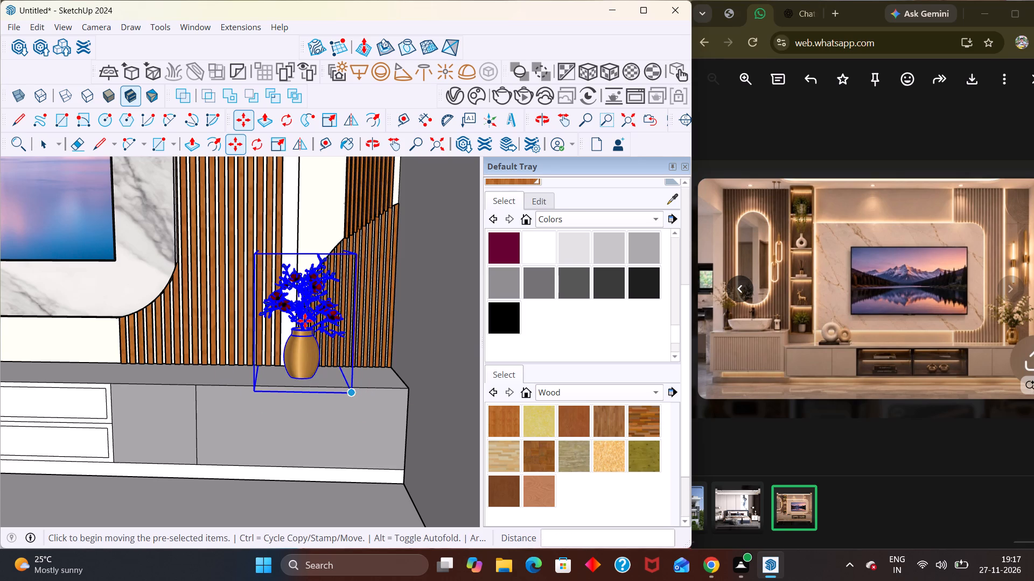
{"action": "key", "text": "s"}
{"action": "scroll", "coordinate": [257, 329], "scroll_direction": "up", "scroll_amount": 1}
{"action": "middle_click_drag", "start_coordinate": [289, 318], "coordinate": [384, 395]}
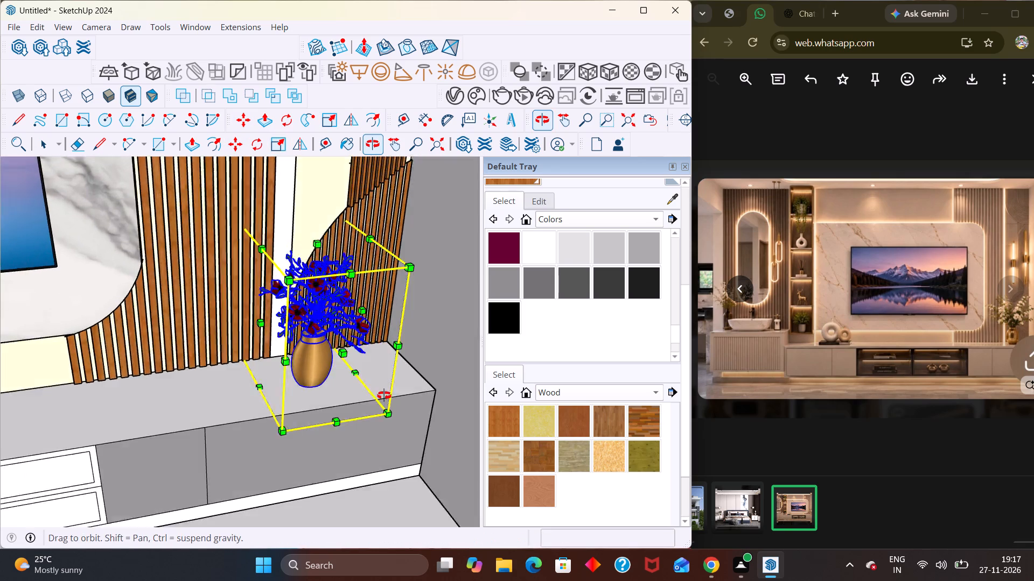
{"action": "middle_click_drag", "start_coordinate": [384, 395], "coordinate": [421, 371]}
{"action": "left_click", "coordinate": [318, 234]}
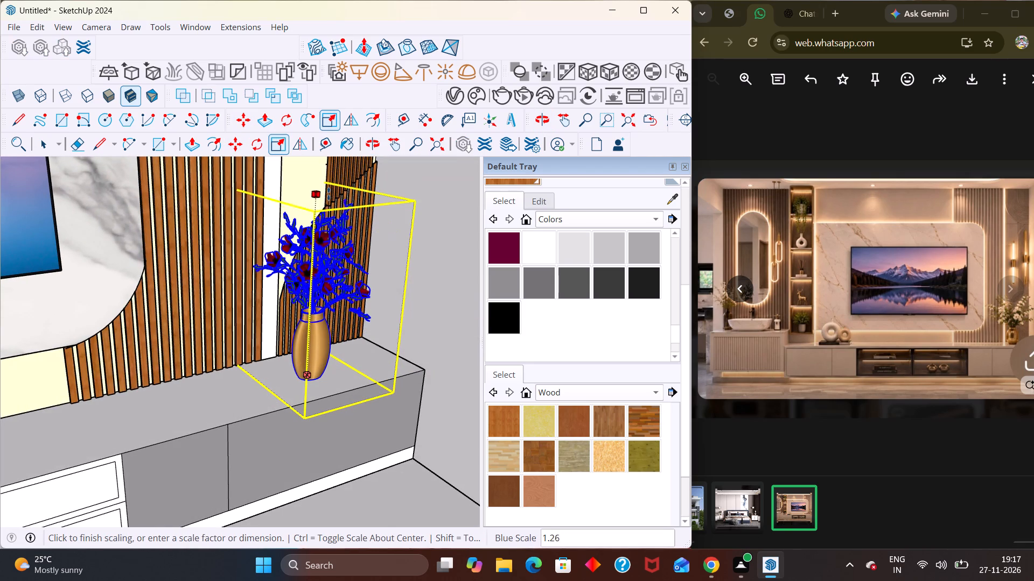
{"action": "left_click", "coordinate": [328, 195]}
{"action": "left_click", "coordinate": [270, 295]}
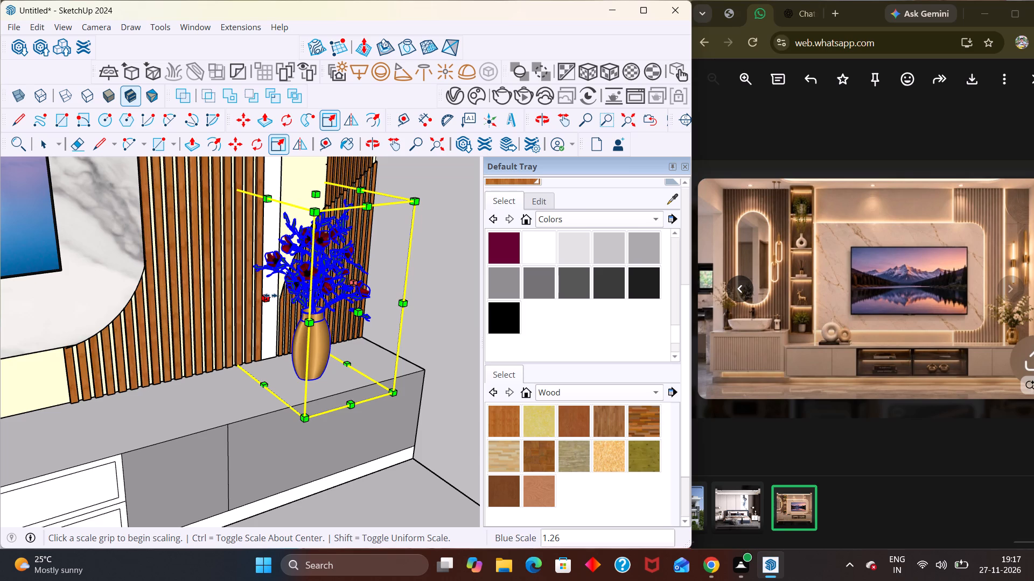
{"action": "left_click", "coordinate": [215, 313]}
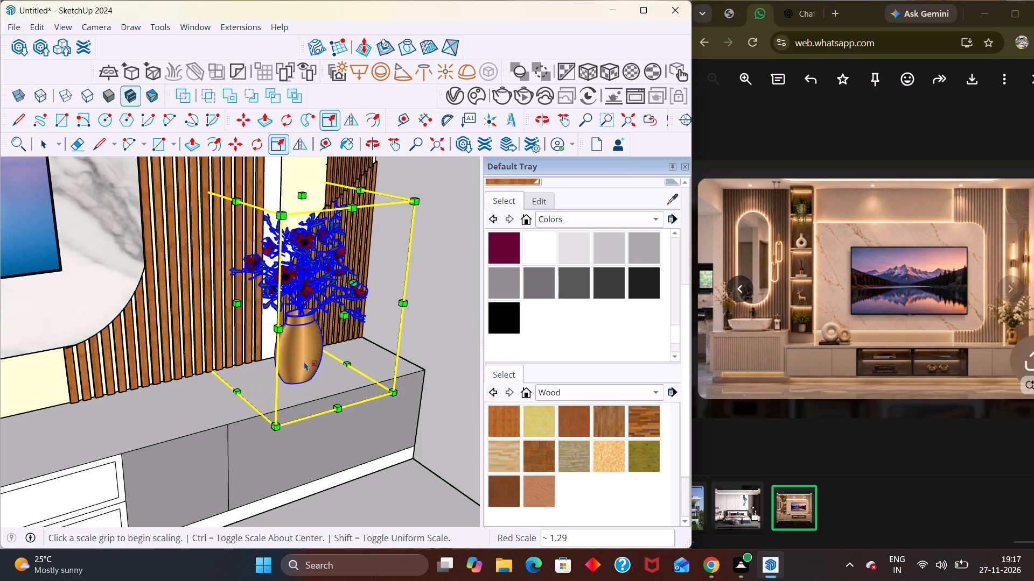
Scale the gold red-flower vase slightly larger in depth along the green axis, and deselect it.
{"action": "middle_click_drag", "start_coordinate": [314, 370], "coordinate": [434, 385]}
{"action": "left_click", "coordinate": [368, 299]}
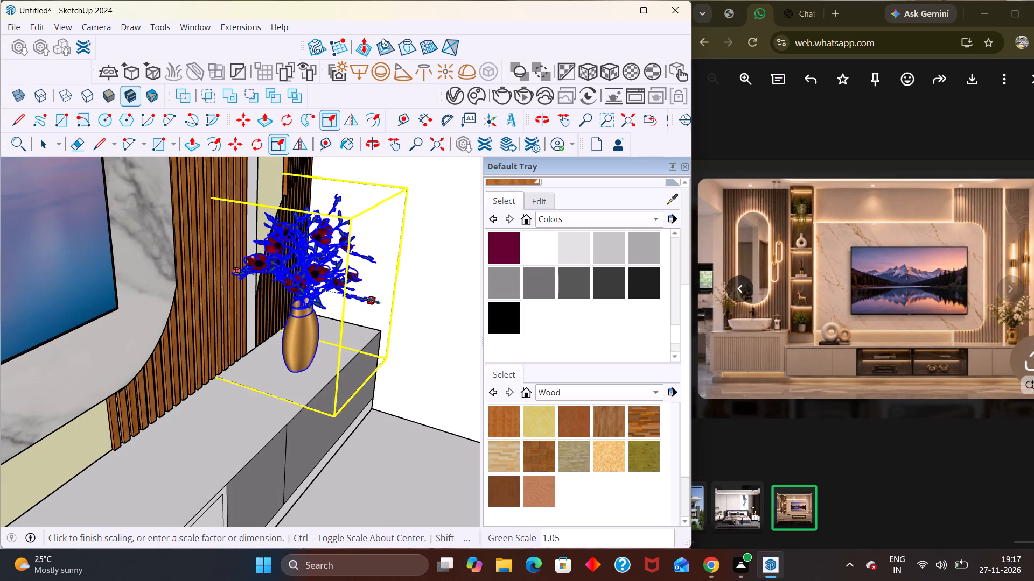
{"action": "left_click", "coordinate": [386, 308]}
{"action": "scroll", "coordinate": [277, 314], "scroll_direction": "down", "scroll_amount": 6}
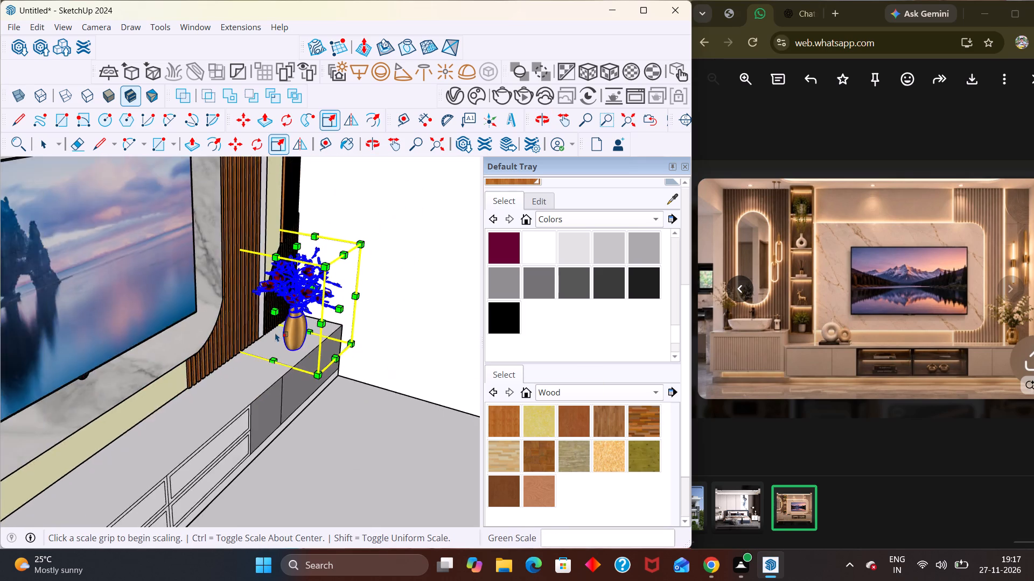
{"action": "scroll", "coordinate": [275, 332], "scroll_direction": "down", "scroll_amount": 4}
{"action": "scroll", "coordinate": [201, 325], "scroll_direction": "up", "scroll_amount": 1}
{"action": "scroll", "coordinate": [111, 311], "scroll_direction": "down", "scroll_amount": 5}
{"action": "key", "text": "shift+z"}
{"action": "scroll", "coordinate": [216, 308], "scroll_direction": "down", "scroll_amount": 4}
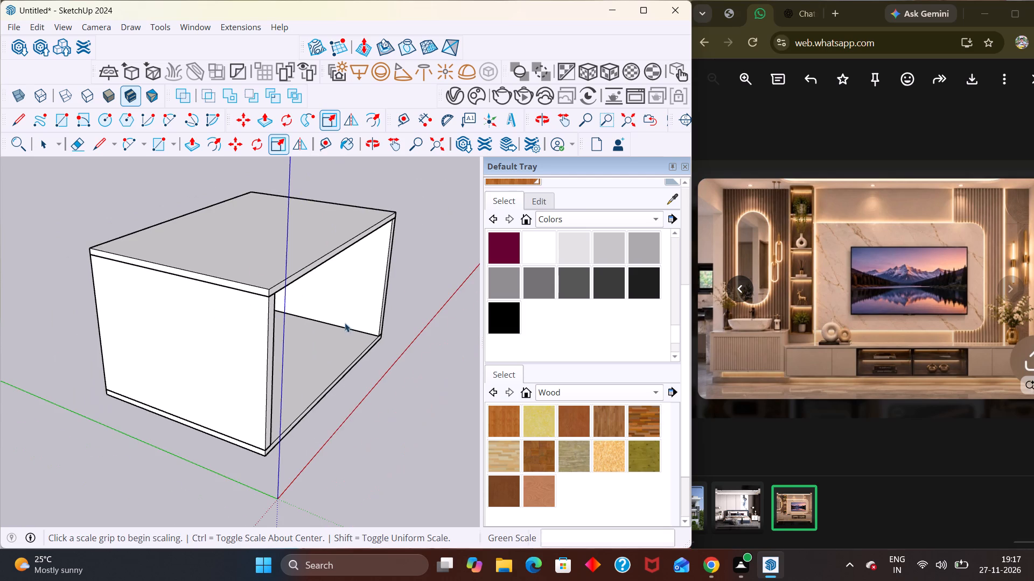
{"action": "key", "text": "space"}
{"action": "left_click", "coordinate": [406, 449]}
Examine the decorated TV wall, from the gold vase on the console to the potted plant in the lowest shelf niche.
{"action": "middle_click_drag", "start_coordinate": [358, 432], "coordinate": [166, 386]}
{"action": "left_click", "coordinate": [449, 388]}
{"action": "middle_click_drag", "start_coordinate": [403, 444], "coordinate": [322, 357]}
{"action": "scroll", "coordinate": [324, 359], "scroll_direction": "up", "scroll_amount": 17}
{"action": "middle_click_drag", "start_coordinate": [379, 293], "coordinate": [259, 335]}
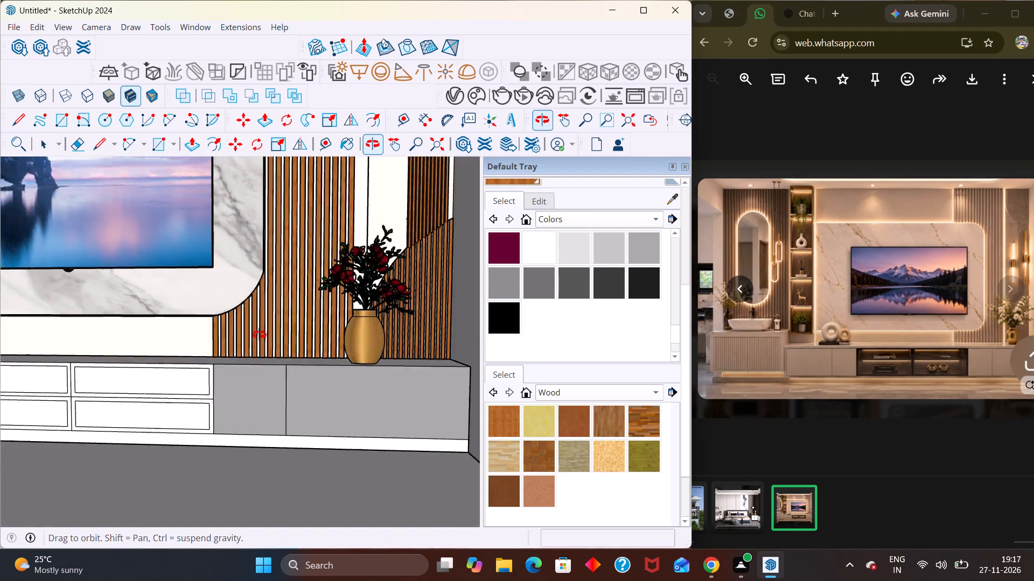
{"action": "middle_click_drag", "start_coordinate": [259, 335], "coordinate": [445, 359]}
{"action": "scroll", "coordinate": [444, 359], "scroll_direction": "up", "scroll_amount": 1}
{"action": "scroll", "coordinate": [325, 346], "scroll_direction": "down", "scroll_amount": 17}
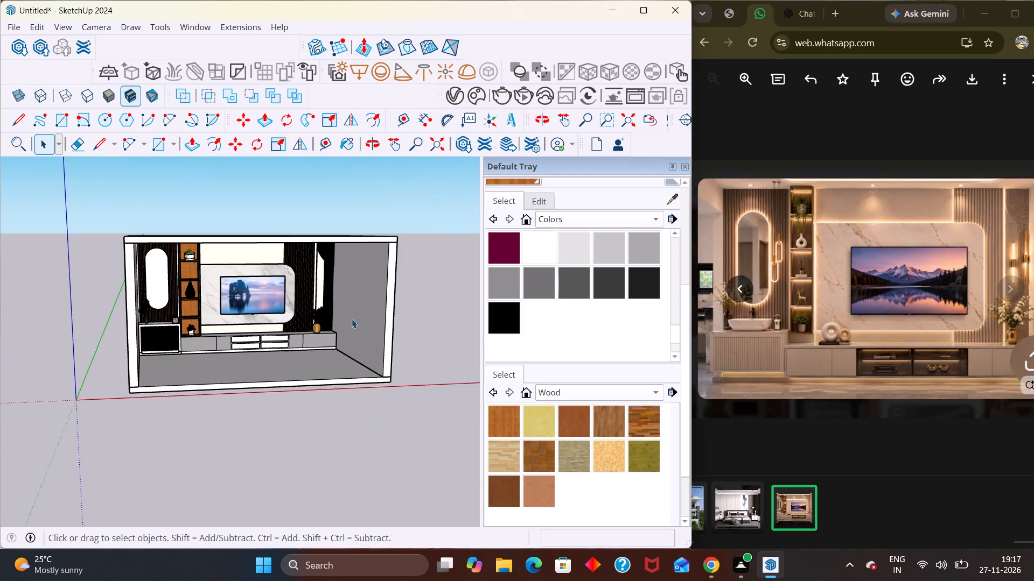
{"action": "scroll", "coordinate": [352, 319], "scroll_direction": "down", "scroll_amount": 2}
{"action": "middle_click_drag", "start_coordinate": [343, 396], "coordinate": [237, 322]}
{"action": "scroll", "coordinate": [258, 350], "scroll_direction": "up", "scroll_amount": 9}
{"action": "middle_click_drag", "start_coordinate": [212, 329], "coordinate": [199, 398]}
{"action": "scroll", "coordinate": [133, 357], "scroll_direction": "up", "scroll_amount": 1}
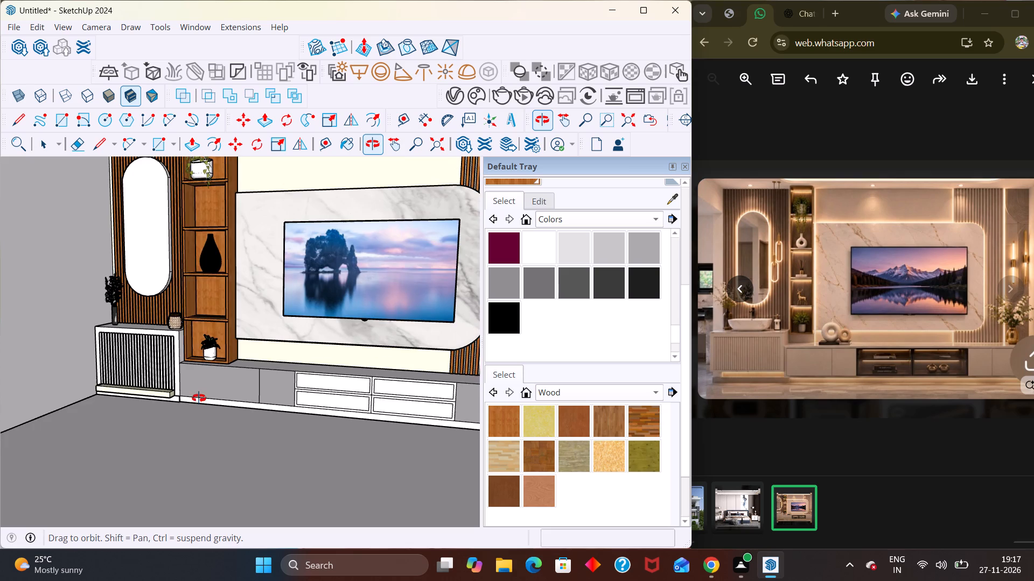
{"action": "middle_click_drag", "start_coordinate": [199, 398], "coordinate": [264, 371]}
{"action": "scroll", "coordinate": [250, 377], "scroll_direction": "down", "scroll_amount": 3}
{"action": "scroll", "coordinate": [264, 370], "scroll_direction": "up", "scroll_amount": 1}
{"action": "scroll", "coordinate": [264, 370], "scroll_direction": "down", "scroll_amount": 1}
{"action": "middle_click_drag", "start_coordinate": [265, 370], "coordinate": [269, 374]}
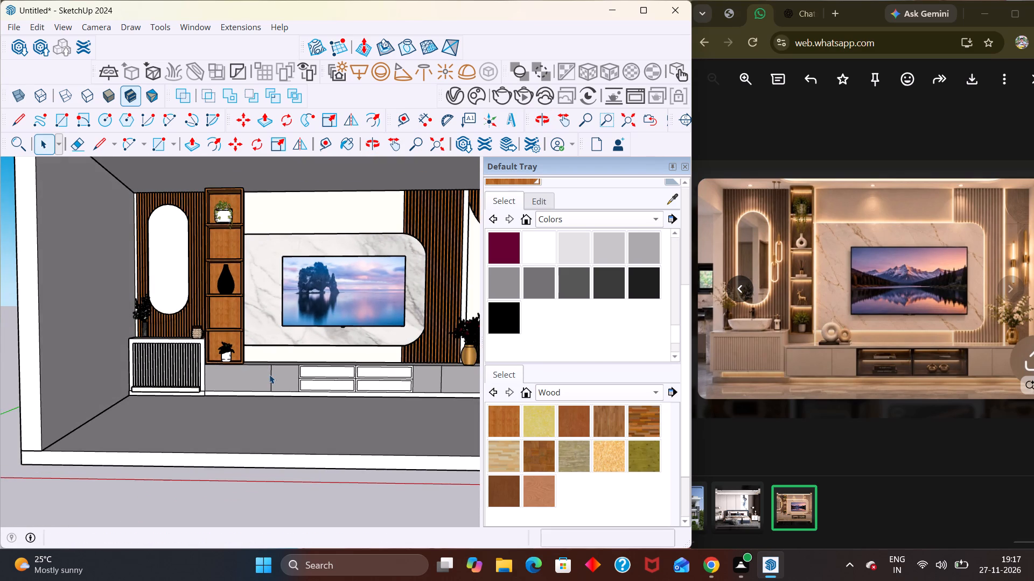
{"action": "scroll", "coordinate": [170, 295], "scroll_direction": "up", "scroll_amount": 1}
{"action": "scroll", "coordinate": [239, 355], "scroll_direction": "up", "scroll_amount": 7}
{"action": "middle_click_drag", "start_coordinate": [232, 371], "coordinate": [232, 383]}
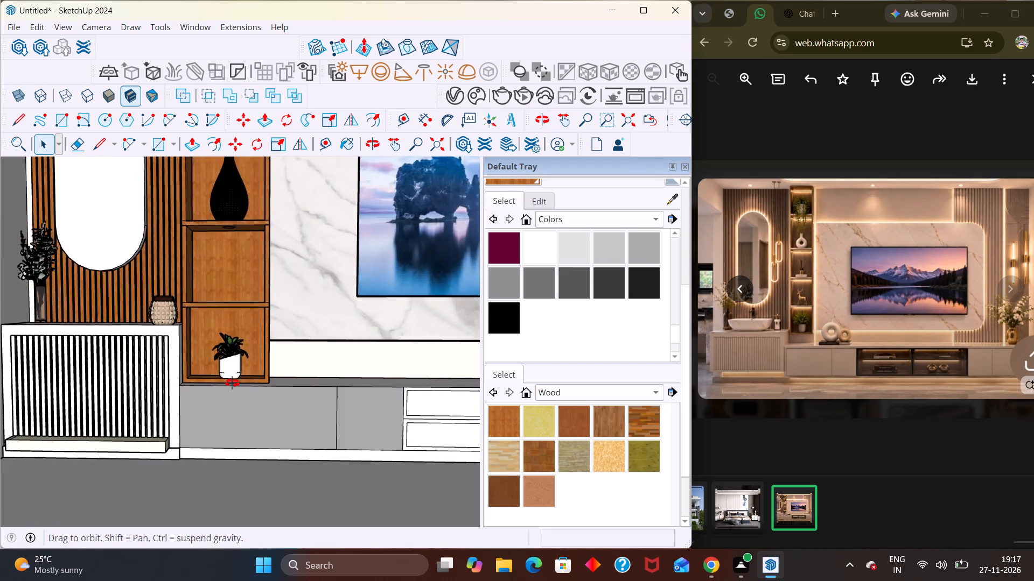
{"action": "scroll", "coordinate": [232, 383], "scroll_direction": "up", "scroll_amount": 1}
{"action": "middle_click_drag", "start_coordinate": [232, 383], "coordinate": [237, 414]}
{"action": "scroll", "coordinate": [237, 392], "scroll_direction": "up", "scroll_amount": 11}
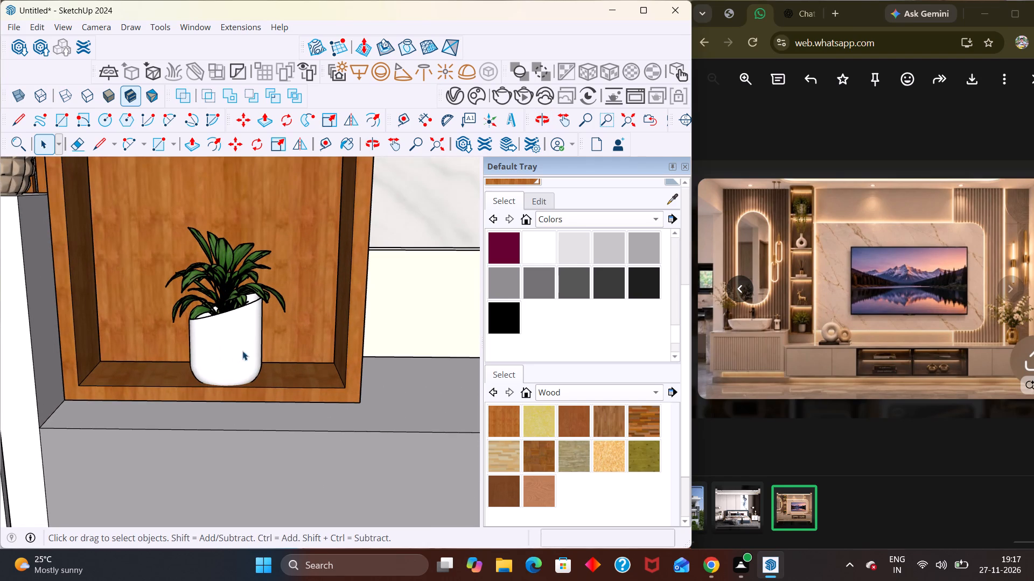
{"action": "scroll", "coordinate": [251, 345], "scroll_direction": "down", "scroll_amount": 6}
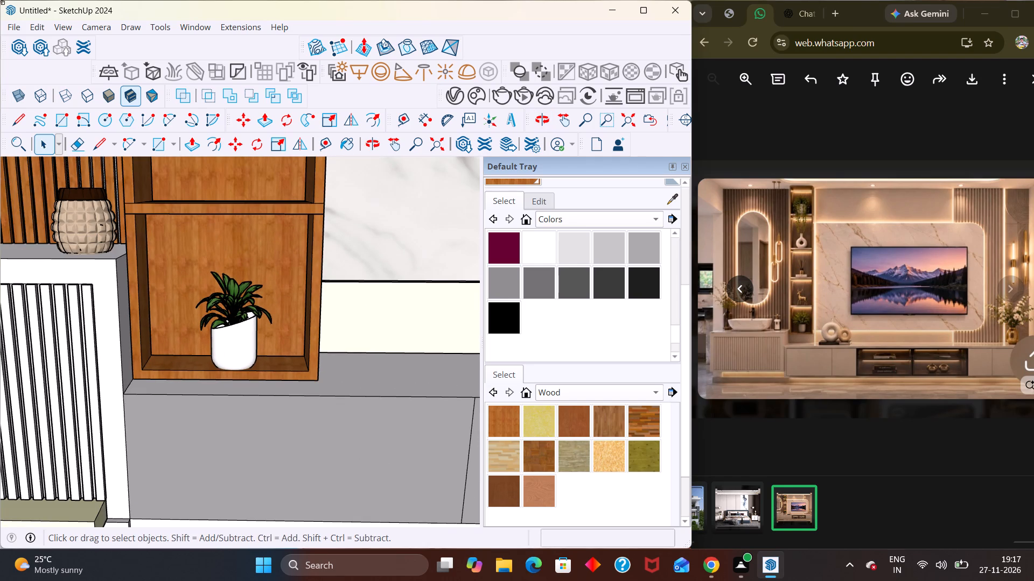
Open the 3D Warehouse, dismiss the promotional pop-up, and search for "things".
{"action": "left_click", "coordinate": [22, 41]}
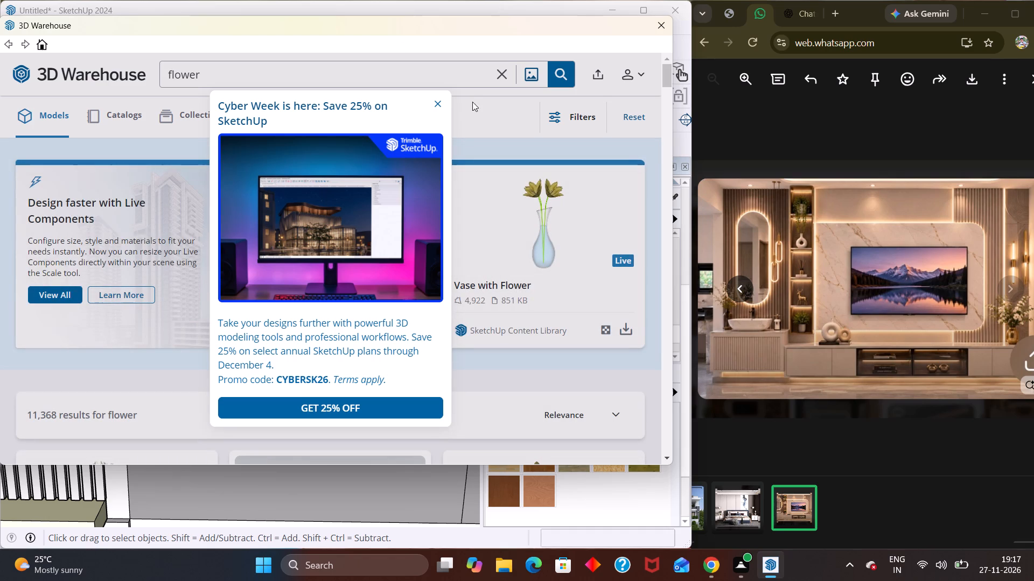
{"action": "left_click", "coordinate": [436, 101]}
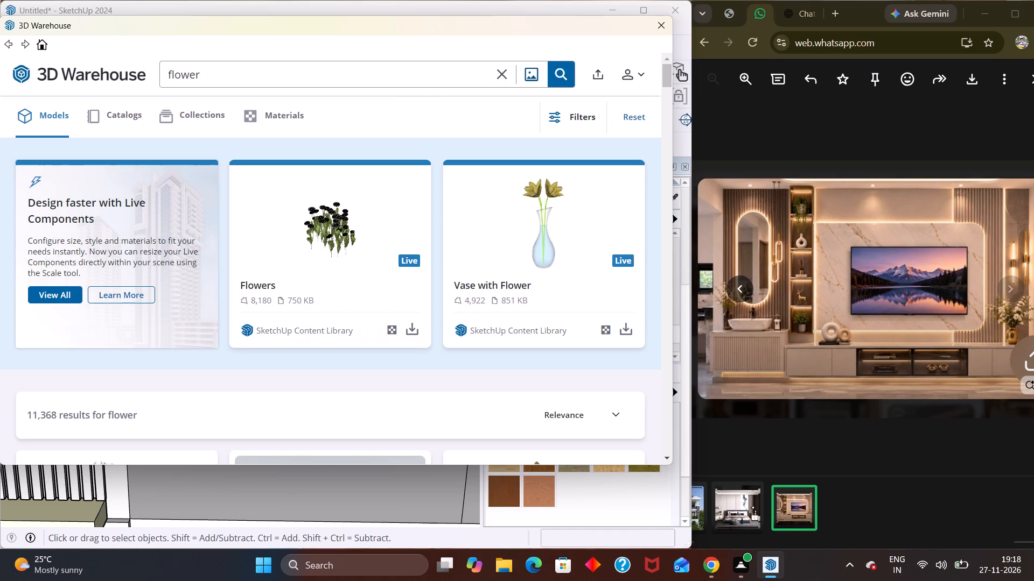
{"action": "left_click", "coordinate": [383, 76]}
{"action": "key", "text": "BackSpace"}
{"action": "key", "text": "BackSpace"}
{"action": "key", "text": "BackSpace"}
{"action": "key", "text": "BackSpace"}
{"action": "key", "text": "BackSpace"}
{"action": "key", "text": "BackSpace"}
{"action": "key", "text": "BackSpace"}
{"action": "key", "text": "BackSpace"}
{"action": "key", "text": "BackSpace"}
{"action": "key", "text": "BackSpace"}
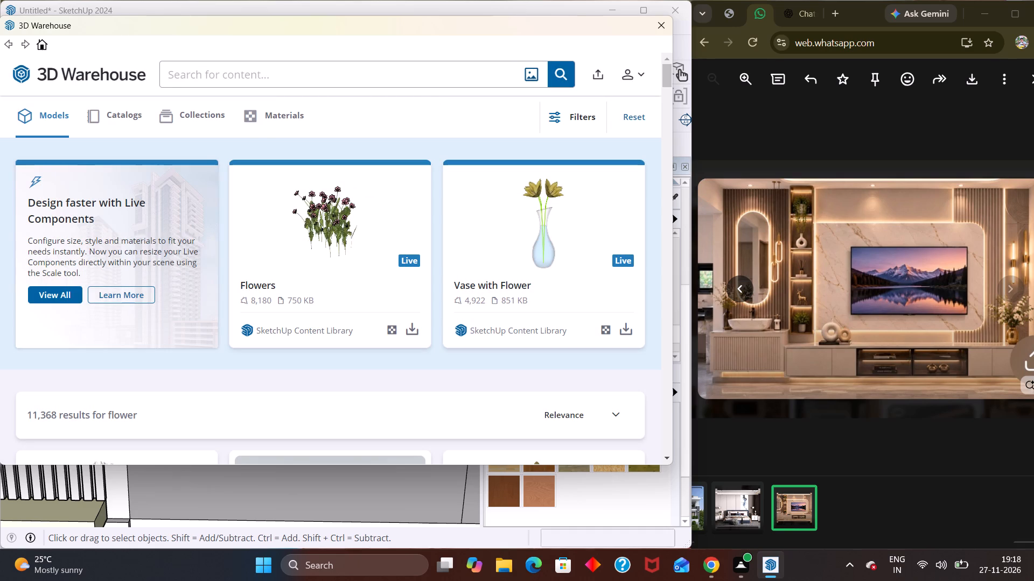
{"action": "type", "text": "pla"}
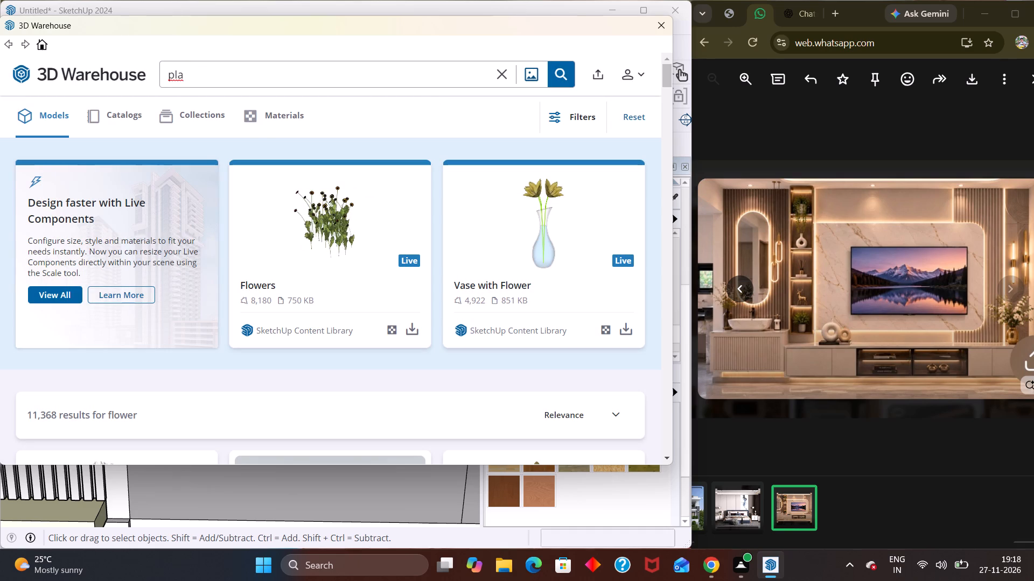
{"action": "key", "text": "BackSpace"}
{"action": "key", "text": "BackSpace"}
{"action": "key", "text": "BackSpace"}
{"action": "type", "text": "things"}
{"action": "key", "text": "Return"}
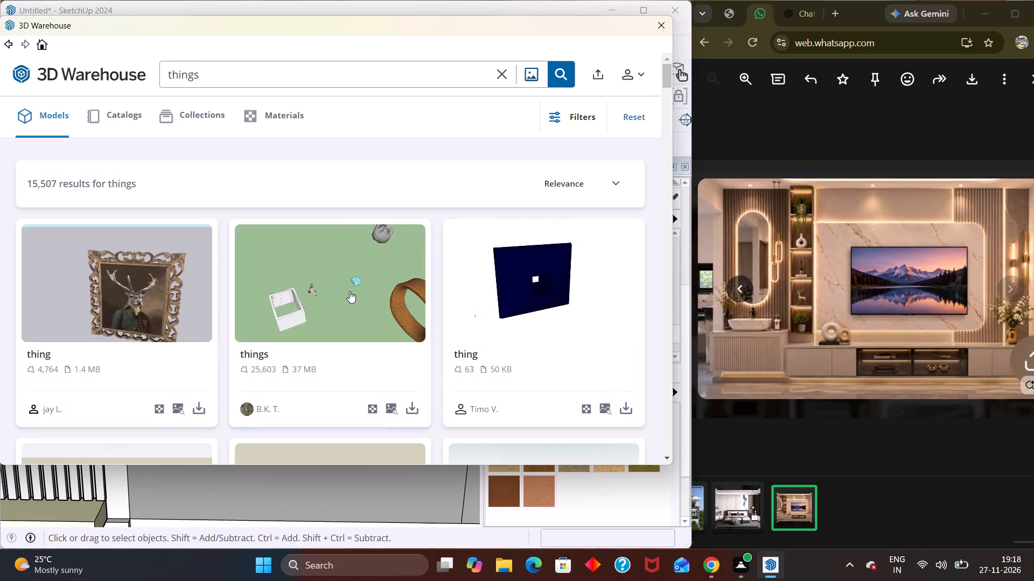
Browse the "things" models for decor items suited to the TV wall.
{"action": "scroll", "coordinate": [350, 291], "scroll_direction": "down", "scroll_amount": 2}
{"action": "scroll", "coordinate": [275, 288], "scroll_direction": "down", "scroll_amount": 3}
{"action": "scroll", "coordinate": [318, 294], "scroll_direction": "down", "scroll_amount": 5}
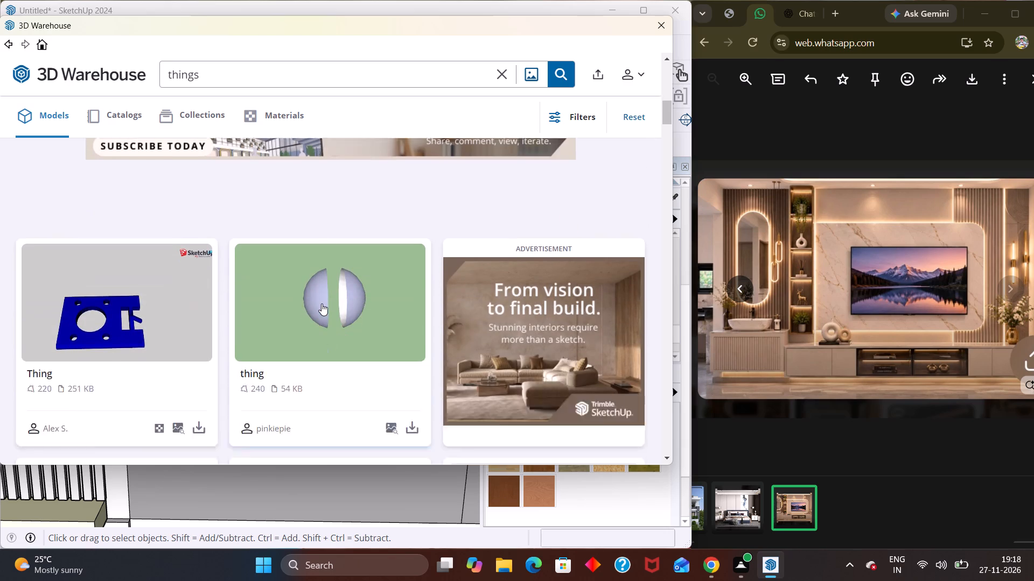
{"action": "scroll", "coordinate": [322, 303], "scroll_direction": "down", "scroll_amount": 10}
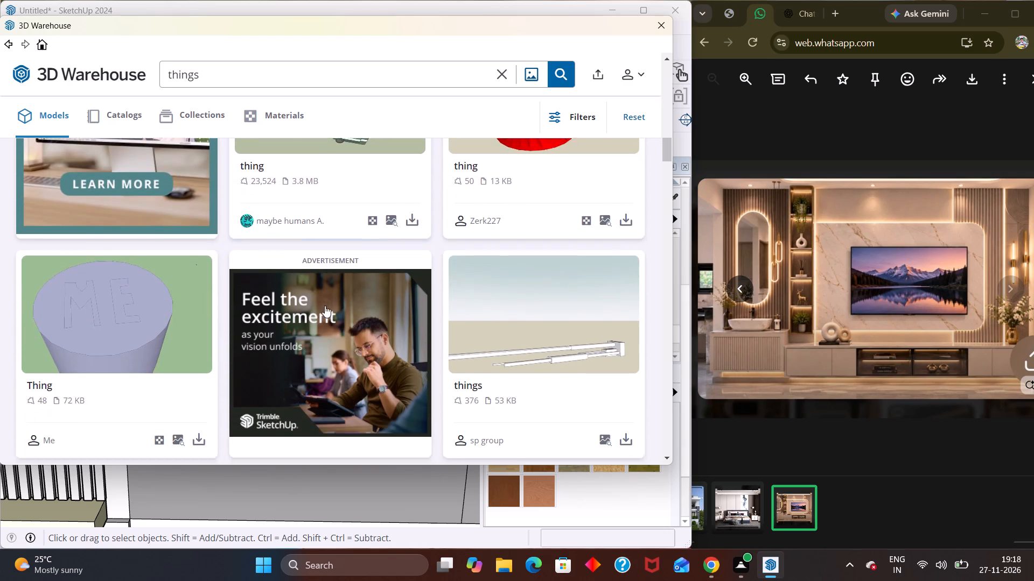
{"action": "scroll", "coordinate": [325, 306], "scroll_direction": "down", "scroll_amount": 4}
Search the 3D Warehouse for "things for tv".
{"action": "left_click", "coordinate": [297, 79]}
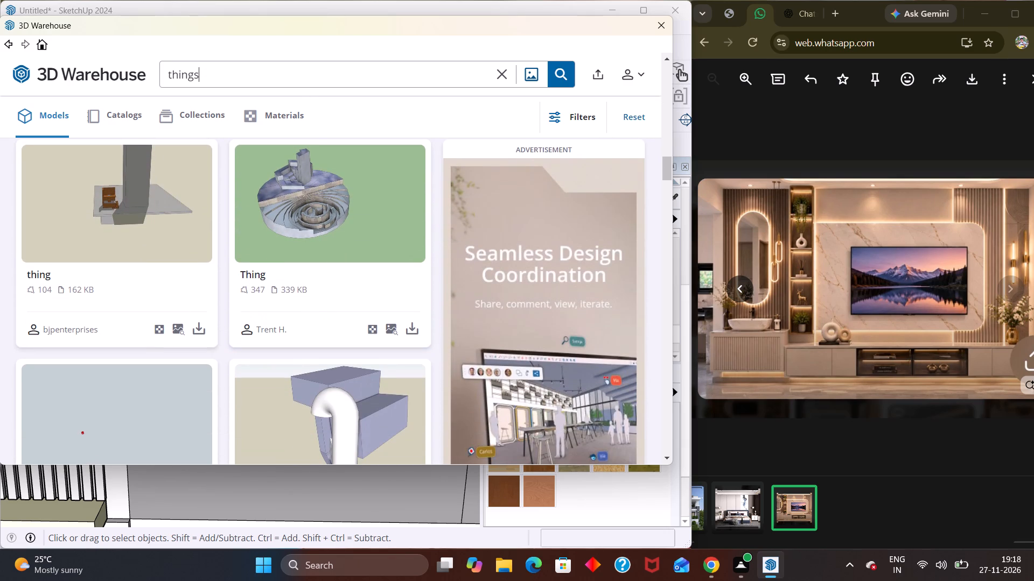
{"action": "key", "text": "space"}
{"action": "type", "text": "fot"}
{"action": "key", "text": "space"}
{"action": "key", "text": "BackSpace"}
{"action": "type", "text": "r y"}
{"action": "key", "text": "BackSpace"}
{"action": "key", "text": "BackSpace"}
{"action": "key", "text": "BackSpace"}
{"action": "key", "text": "BackSpace"}
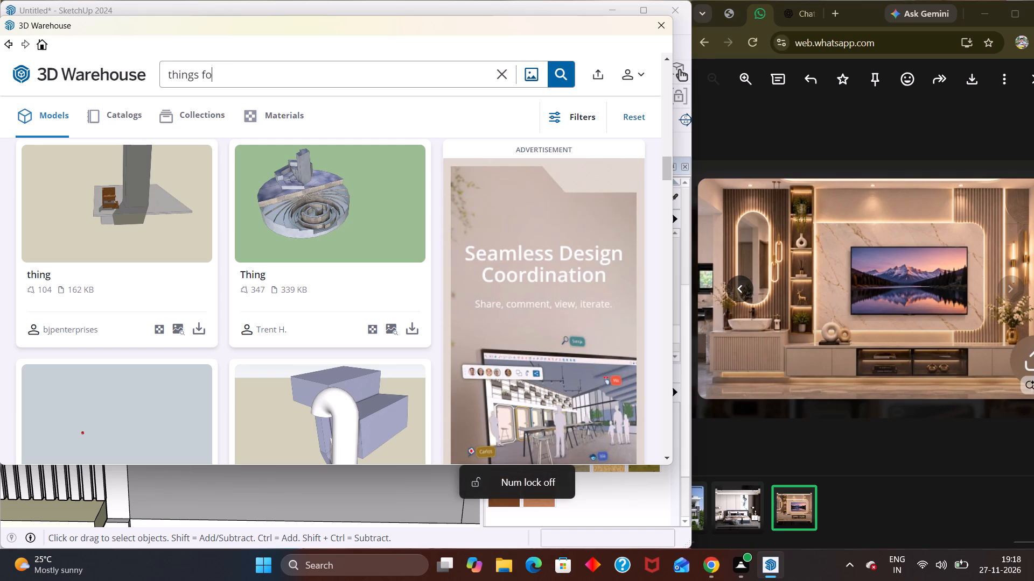
{"action": "type", "text": "r tv"}
{"action": "key", "text": "space"}
{"action": "key", "text": "Return"}
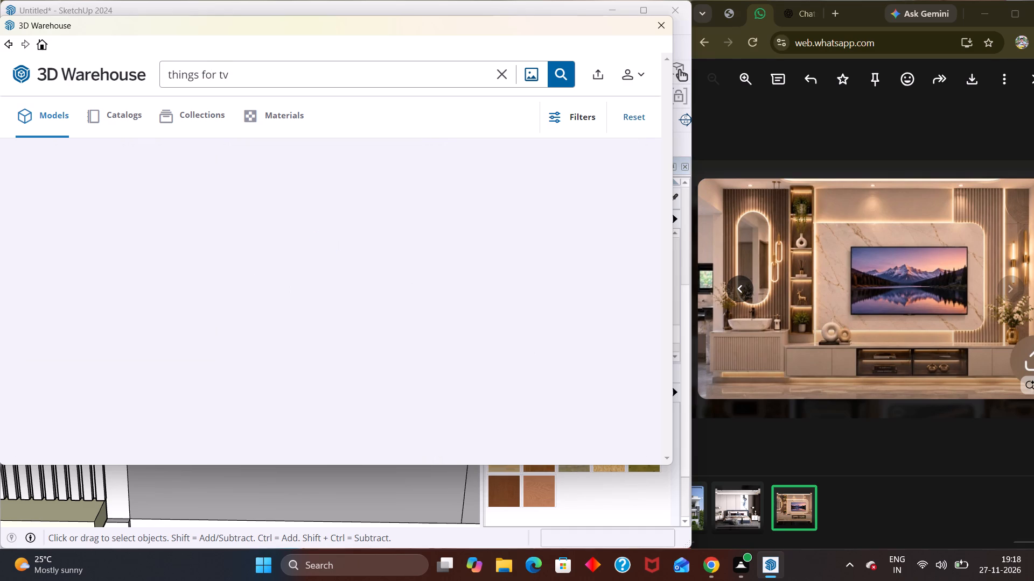
Browse the "things for tv" models for decor items suited to the console and shelves.
{"action": "scroll", "coordinate": [269, 274], "scroll_direction": "down", "scroll_amount": 5}
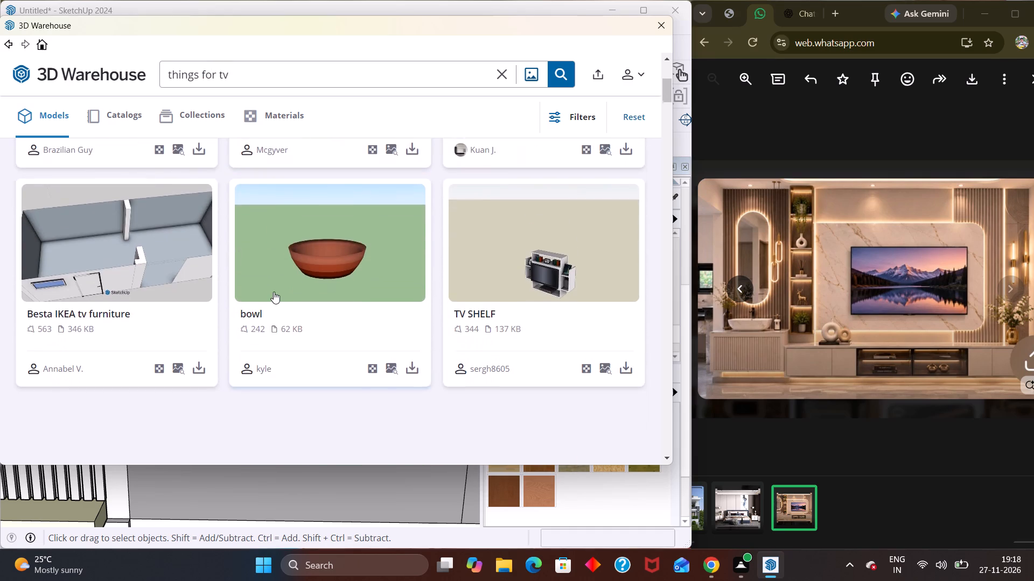
{"action": "scroll", "coordinate": [280, 295], "scroll_direction": "down", "scroll_amount": 8}
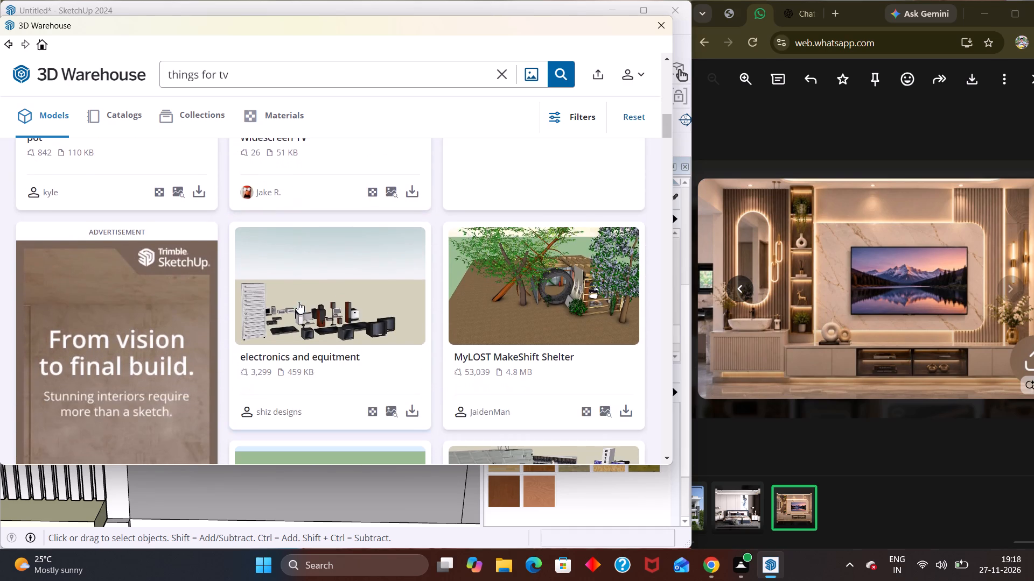
{"action": "scroll", "coordinate": [299, 303], "scroll_direction": "down", "scroll_amount": 10}
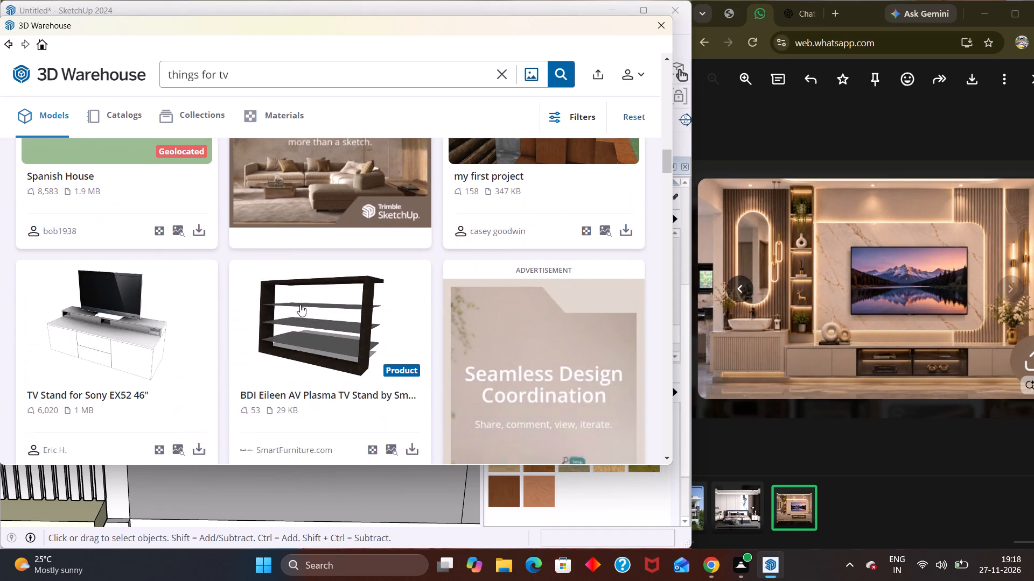
{"action": "scroll", "coordinate": [300, 304], "scroll_direction": "down", "scroll_amount": 2}
{"action": "scroll", "coordinate": [300, 304], "scroll_direction": "up", "scroll_amount": 5}
{"action": "scroll", "coordinate": [301, 299], "scroll_direction": "down", "scroll_amount": 2}
Extend the 3D Warehouse search to "things for tv unit".
{"action": "left_click", "coordinate": [263, 80]}
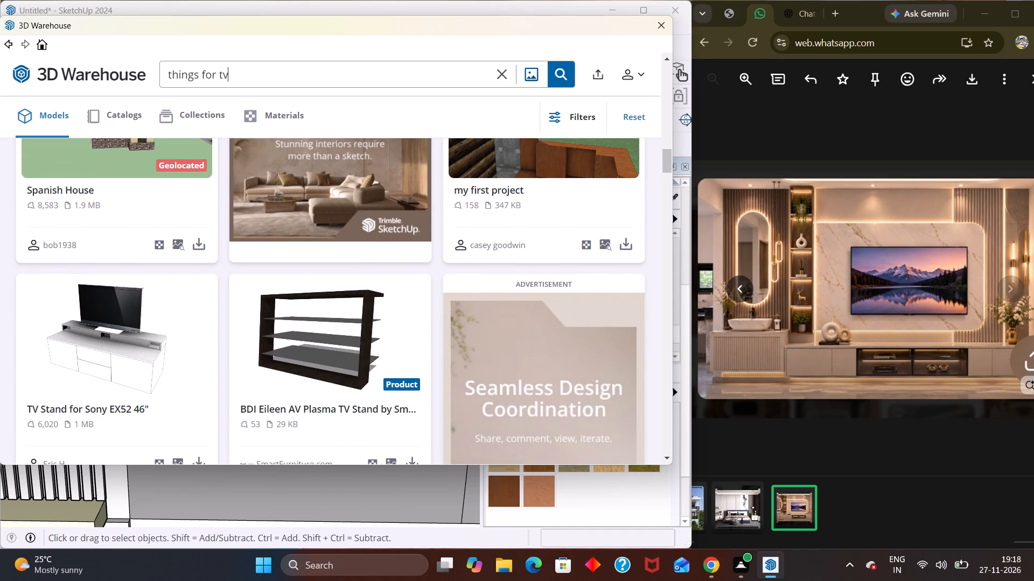
{"action": "key", "text": "space"}
{"action": "type", "text": "unit"}
{"action": "key", "text": "Return"}
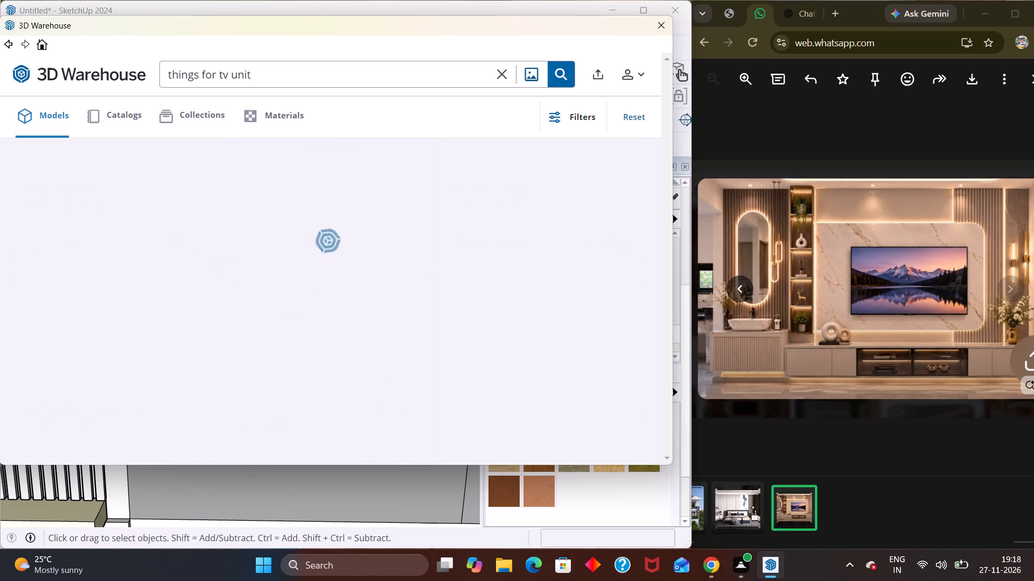
Browse the "things for tv unit" models for decor suited to the TV wall.
{"action": "scroll", "coordinate": [247, 124], "scroll_direction": "down", "scroll_amount": 3}
{"action": "scroll", "coordinate": [198, 179], "scroll_direction": "down", "scroll_amount": 3}
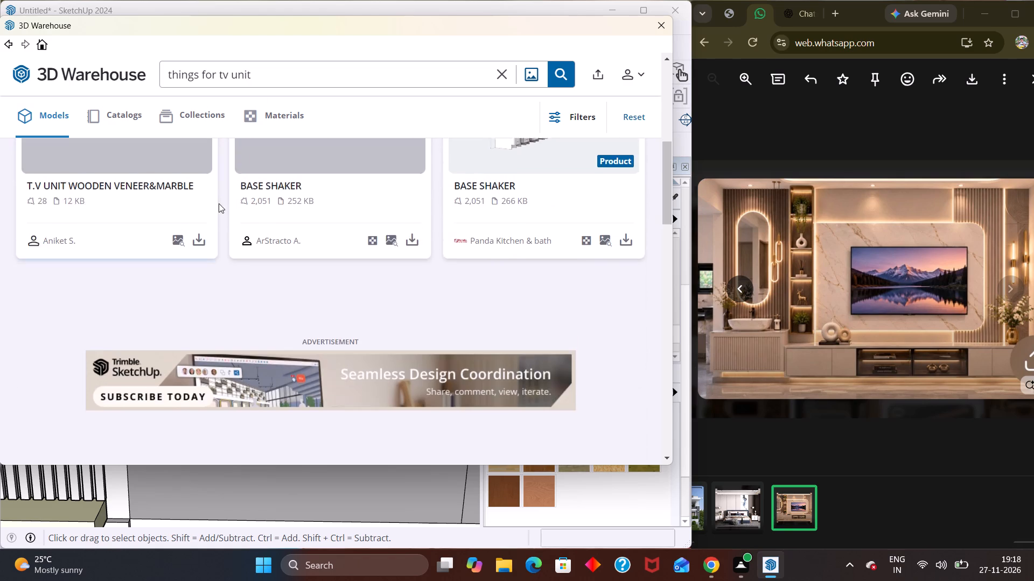
{"action": "scroll", "coordinate": [219, 203], "scroll_direction": "down", "scroll_amount": 5}
{"action": "scroll", "coordinate": [264, 265], "scroll_direction": "down", "scroll_amount": 3}
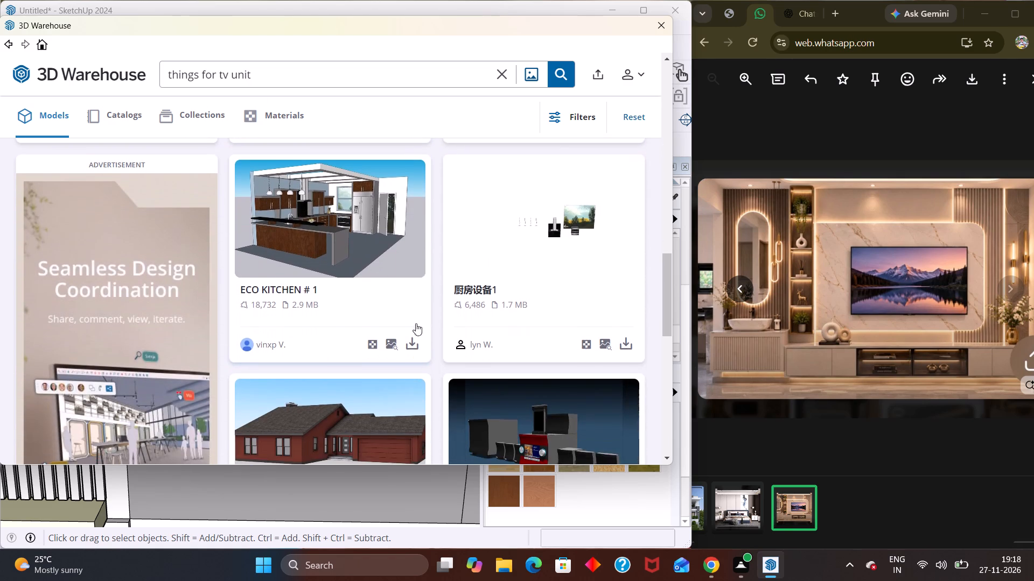
{"action": "scroll", "coordinate": [419, 257], "scroll_direction": "up", "scroll_amount": 1}
{"action": "scroll", "coordinate": [409, 281], "scroll_direction": "down", "scroll_amount": 7}
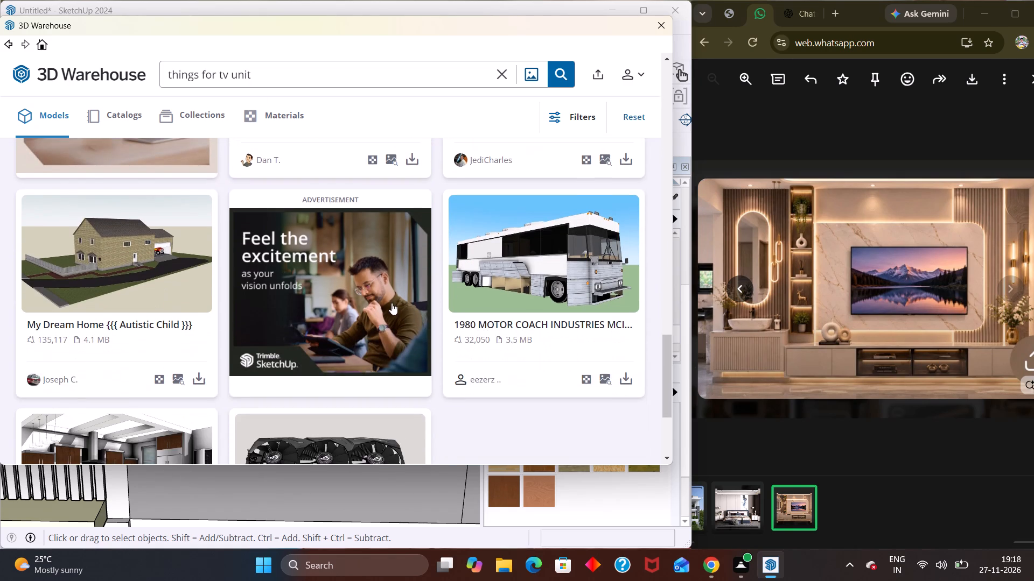
{"action": "scroll", "coordinate": [391, 303], "scroll_direction": "down", "scroll_amount": 3}
{"action": "scroll", "coordinate": [331, 309], "scroll_direction": "down", "scroll_amount": 3}
{"action": "scroll", "coordinate": [181, 253], "scroll_direction": "up", "scroll_amount": 2}
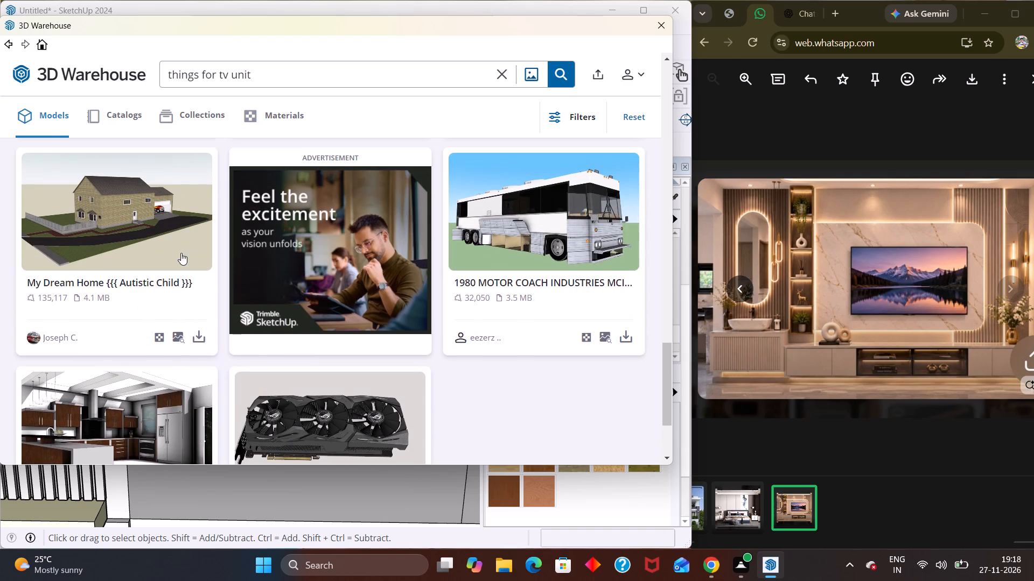
{"action": "scroll", "coordinate": [181, 253], "scroll_direction": "up", "scroll_amount": 1}
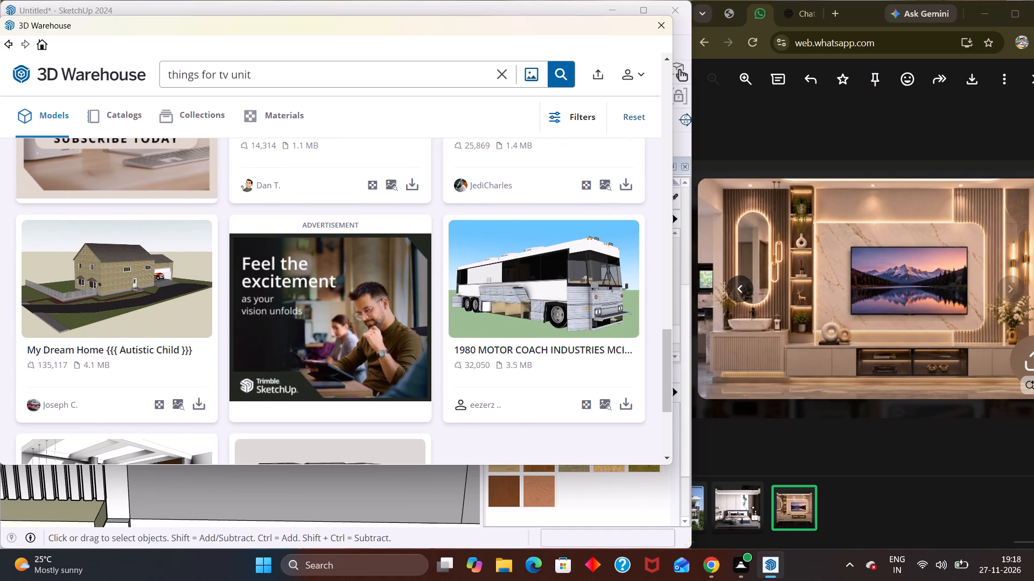
Shorten the 3D Warehouse search to "things for".
{"action": "left_click", "coordinate": [248, 73]}
{"action": "key", "text": "BackSpace"}
{"action": "key", "text": "BackSpace"}
{"action": "key", "text": "BackSpace"}
{"action": "key", "text": "BackSpace"}
{"action": "key", "text": "BackSpace"}
{"action": "key", "text": "BackSpace"}
{"action": "key", "text": "BackSpace"}
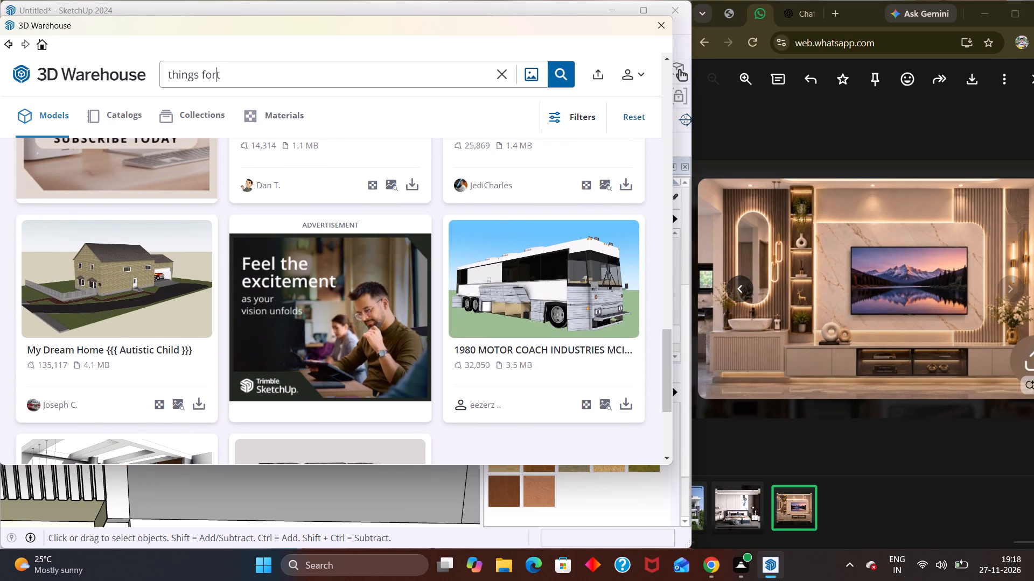
{"action": "left_click", "coordinate": [248, 73]}
{"action": "key", "text": "BackSpace"}
{"action": "key", "text": "Return"}
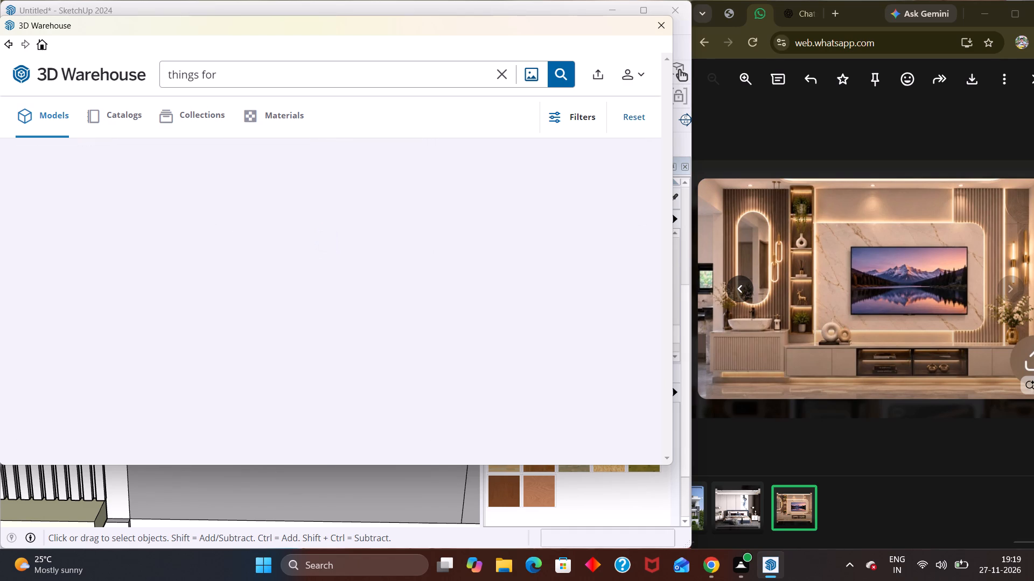
Browse the "things for" models for suitable decor and close the 3D Warehouse.
{"action": "scroll", "coordinate": [316, 293], "scroll_direction": "down", "scroll_amount": 3}
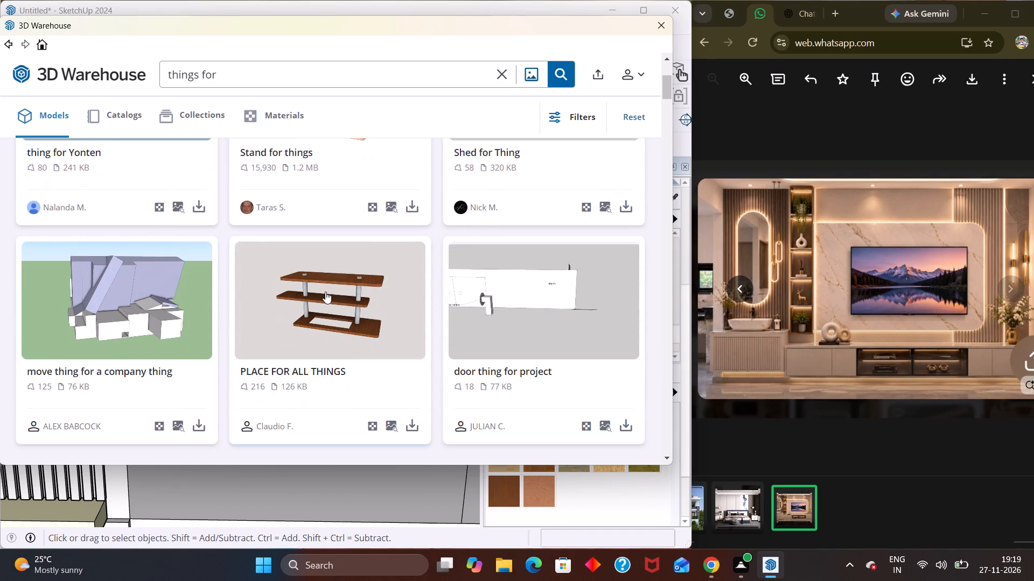
{"action": "scroll", "coordinate": [325, 292], "scroll_direction": "down", "scroll_amount": 9}
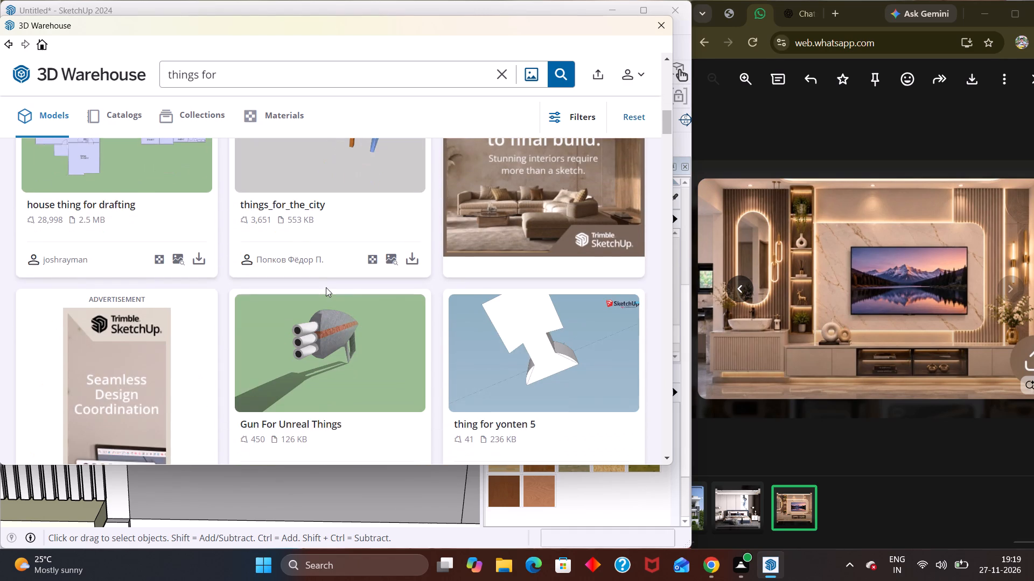
{"action": "scroll", "coordinate": [326, 287], "scroll_direction": "down", "scroll_amount": 2}
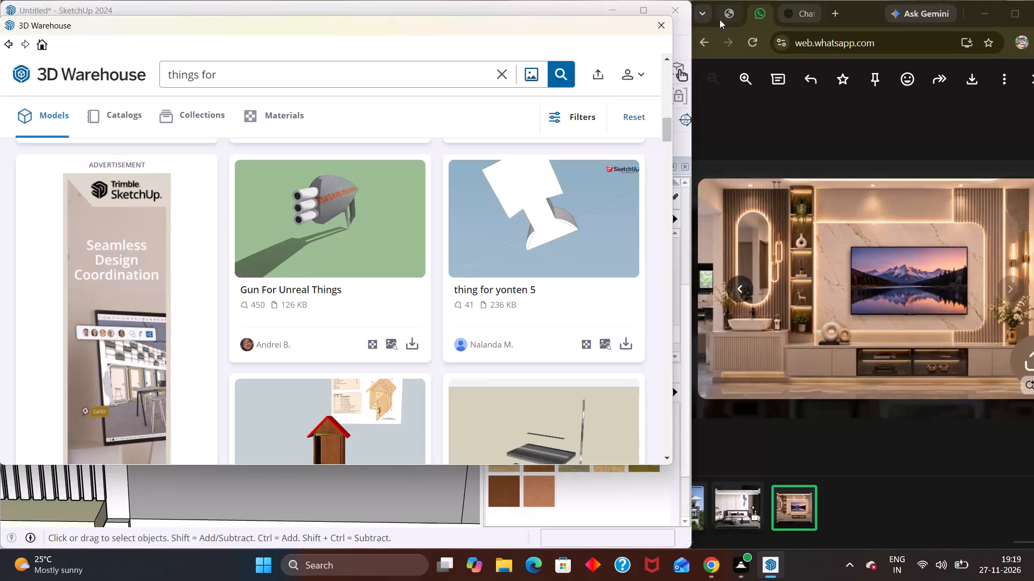
{"action": "left_click", "coordinate": [670, 30]}
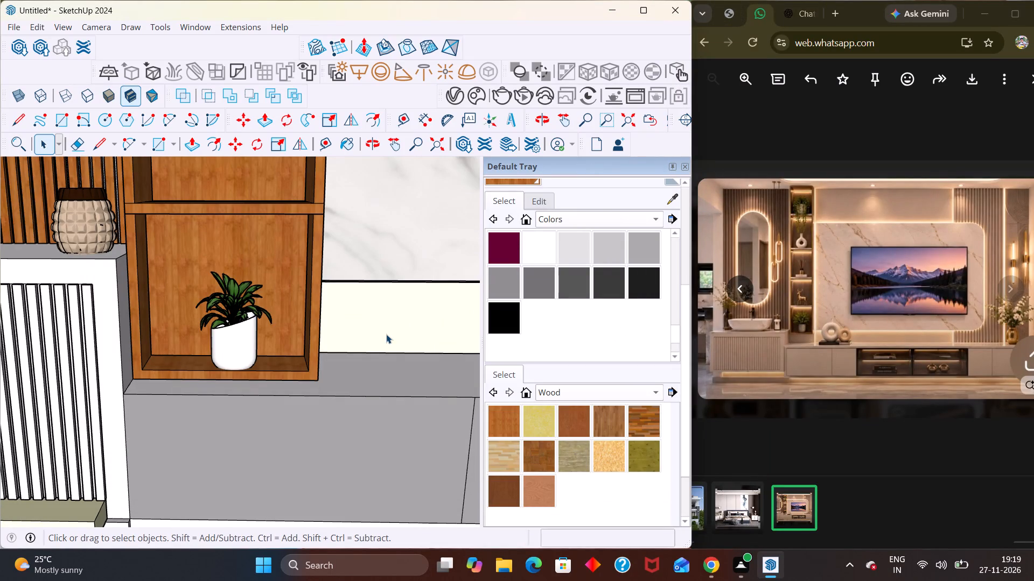
Reopen the 3D Warehouse, dismiss the promotion and search the models for "sink and tap".
{"action": "scroll", "coordinate": [386, 344], "scroll_direction": "down", "scroll_amount": 5}
{"action": "scroll", "coordinate": [249, 423], "scroll_direction": "up", "scroll_amount": 2}
{"action": "scroll", "coordinate": [229, 434], "scroll_direction": "down", "scroll_amount": 1}
{"action": "middle_click_drag", "start_coordinate": [171, 453], "coordinate": [225, 407]}
{"action": "scroll", "coordinate": [181, 357], "scroll_direction": "down", "scroll_amount": 1}
{"action": "scroll", "coordinate": [229, 379], "scroll_direction": "down", "scroll_amount": 3}
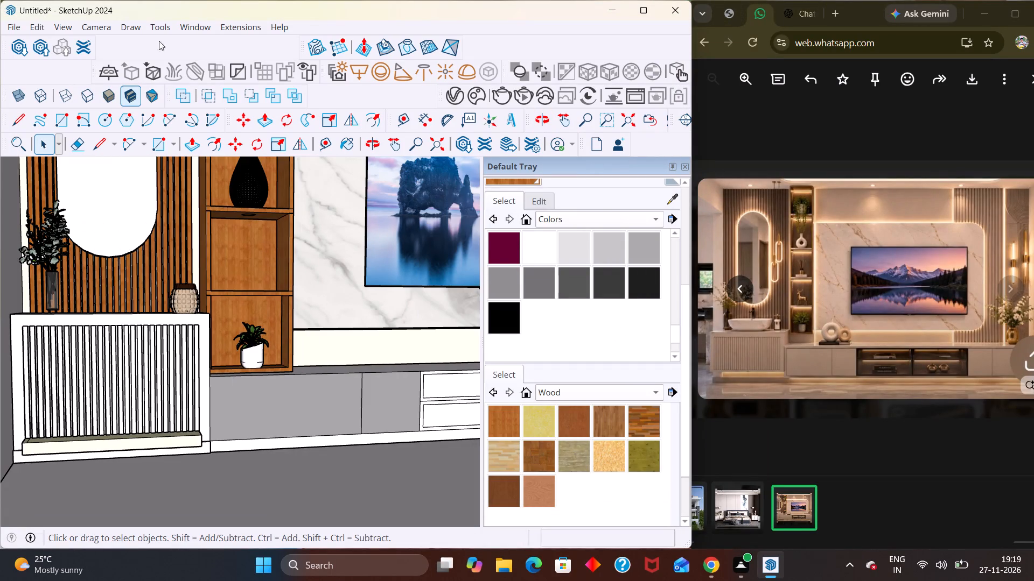
{"action": "left_click", "coordinate": [20, 42]}
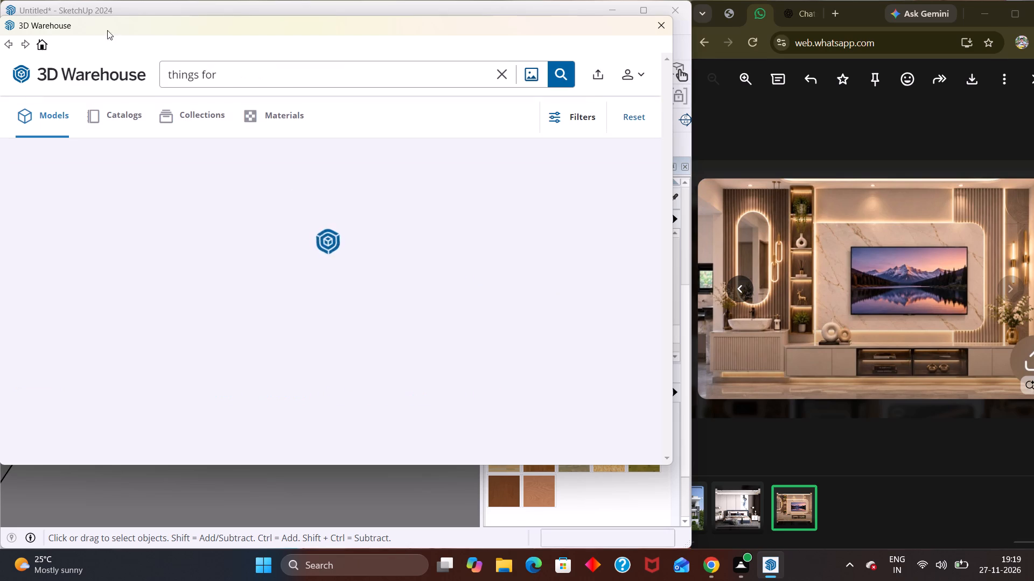
{"action": "left_click", "coordinate": [258, 79]}
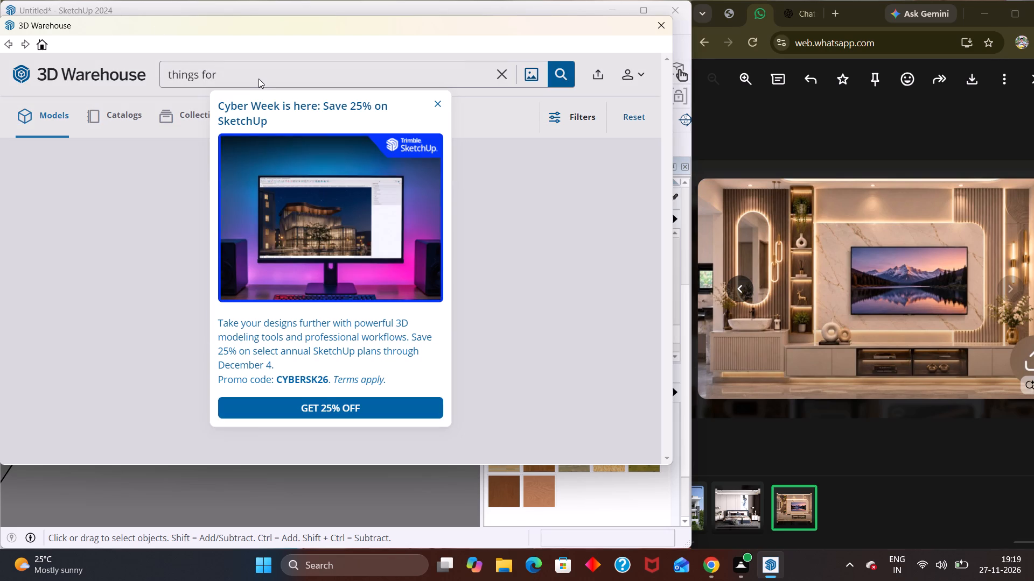
{"action": "key", "text": "BackSpace"}
{"action": "key", "text": "BackSpace"}
{"action": "key", "text": "BackSpace"}
{"action": "key", "text": "BackSpace"}
{"action": "key", "text": "BackSpace"}
{"action": "key", "text": "BackSpace"}
{"action": "key", "text": "BackSpace"}
{"action": "key", "text": "BackSpace"}
{"action": "left_click", "coordinate": [436, 112]}
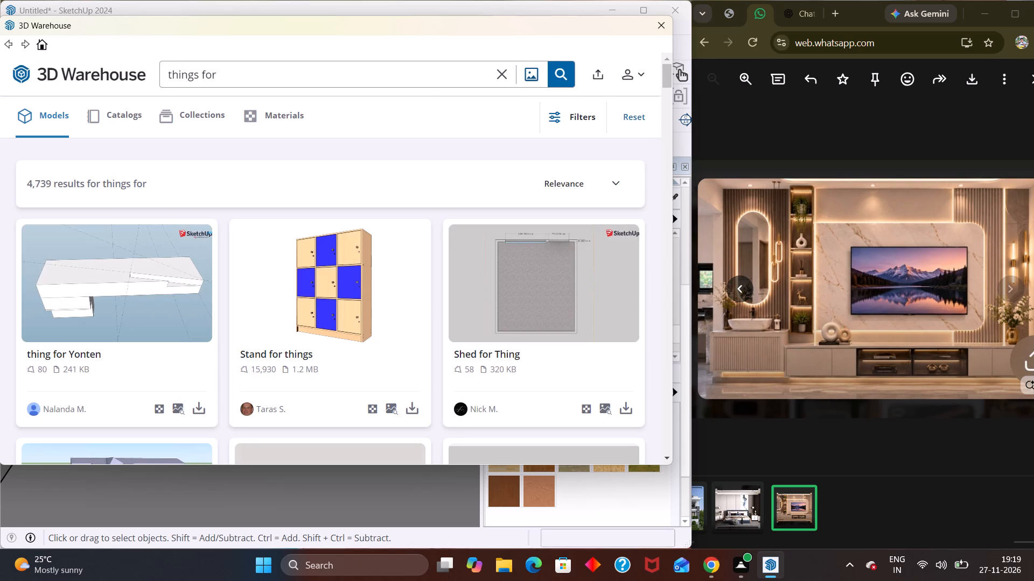
{"action": "left_click", "coordinate": [359, 67]}
{"action": "key", "text": "BackSpace"}
{"action": "key", "text": "BackSpace"}
{"action": "key", "text": "BackSpace"}
{"action": "key", "text": "BackSpace"}
{"action": "key", "text": "BackSpace"}
{"action": "key", "text": "BackSpace"}
{"action": "key", "text": "BackSpace"}
{"action": "key", "text": "BackSpace"}
{"action": "key", "text": "BackSpace"}
{"action": "key", "text": "BackSpace"}
{"action": "key", "text": "BackSpace"}
{"action": "key", "text": "BackSpace"}
{"action": "key", "text": "BackSpace"}
{"action": "key", "text": "BackSpace"}
{"action": "key", "text": "BackSpace"}
{"action": "key", "text": "BackSpace"}
{"action": "key", "text": "BackSpace"}
{"action": "key", "text": "BackSpace"}
{"action": "key", "text": "BackSpace"}
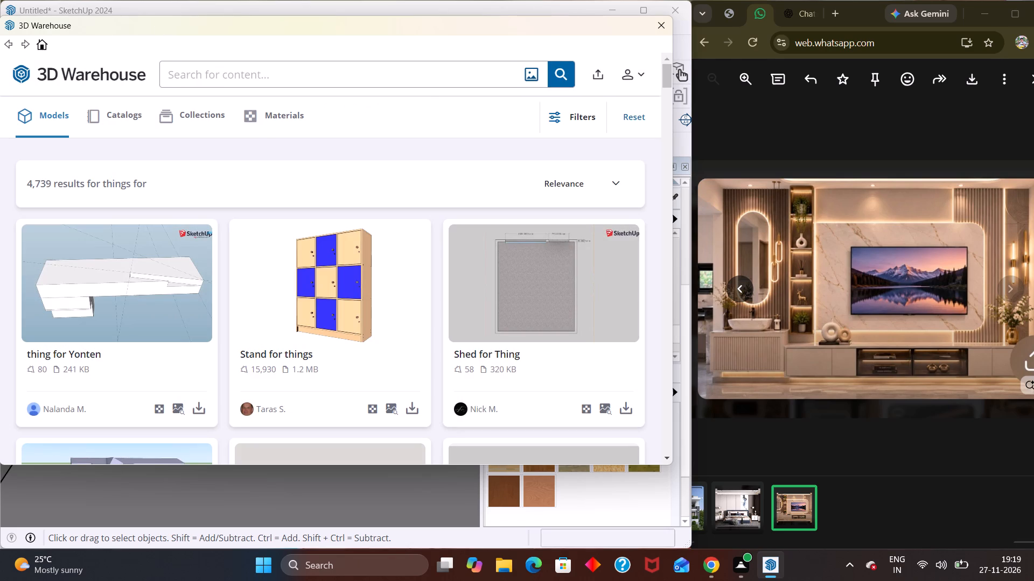
{"action": "type", "text": "sink and"}
{"action": "key", "text": "space"}
{"action": "type", "text": "tao"}
{"action": "key", "text": "BackSpace"}
{"action": "key", "text": "p"}
{"action": "key", "text": "Return"}
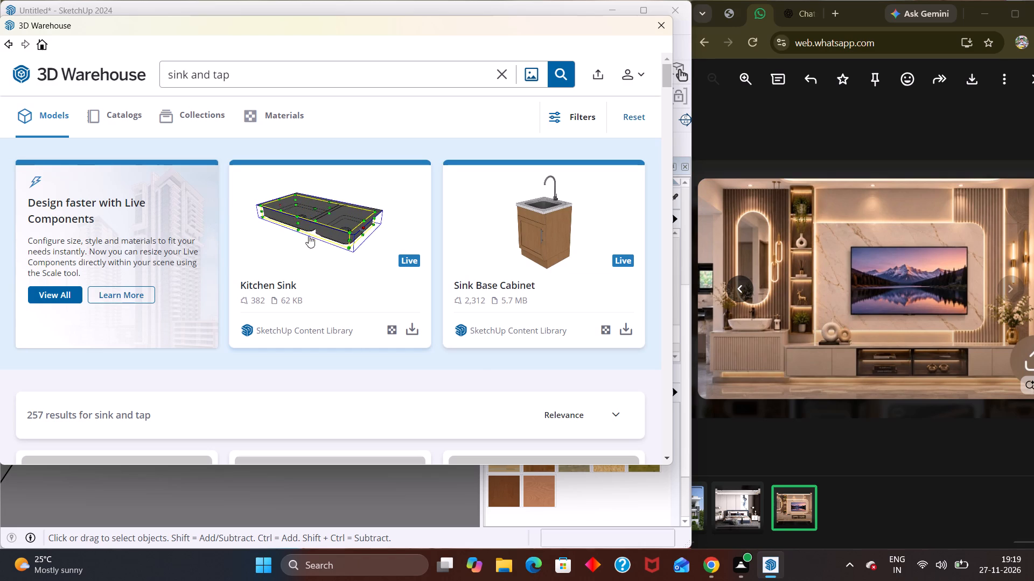
Browse the "sink and tap" models for a countertop basin like the one in the reference photo.
{"action": "scroll", "coordinate": [430, 377], "scroll_direction": "down", "scroll_amount": 2}
{"action": "scroll", "coordinate": [343, 378], "scroll_direction": "down", "scroll_amount": 2}
{"action": "scroll", "coordinate": [111, 247], "scroll_direction": "up", "scroll_amount": 2}
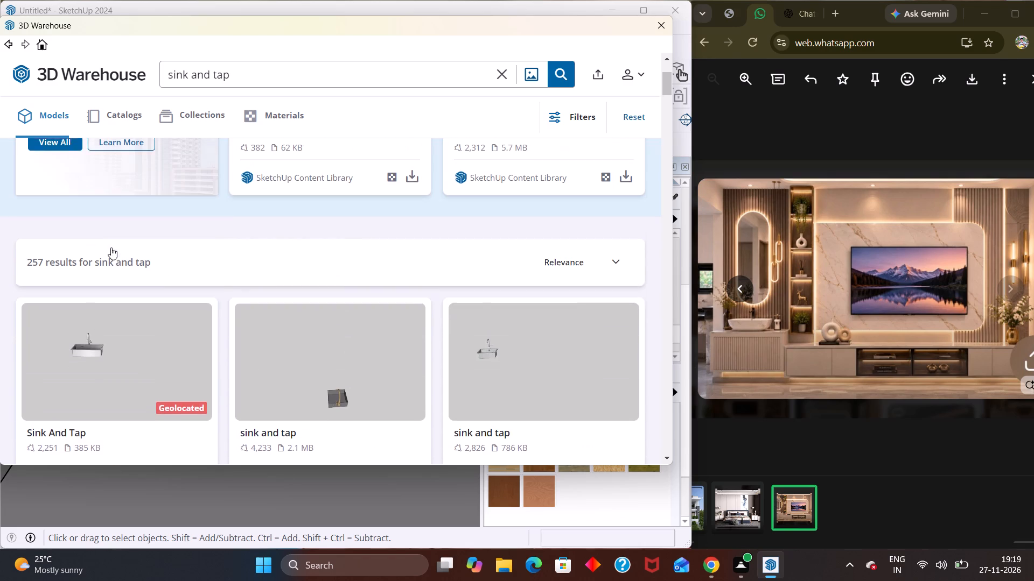
{"action": "scroll", "coordinate": [142, 303], "scroll_direction": "down", "scroll_amount": 3}
{"action": "scroll", "coordinate": [229, 282], "scroll_direction": "down", "scroll_amount": 3}
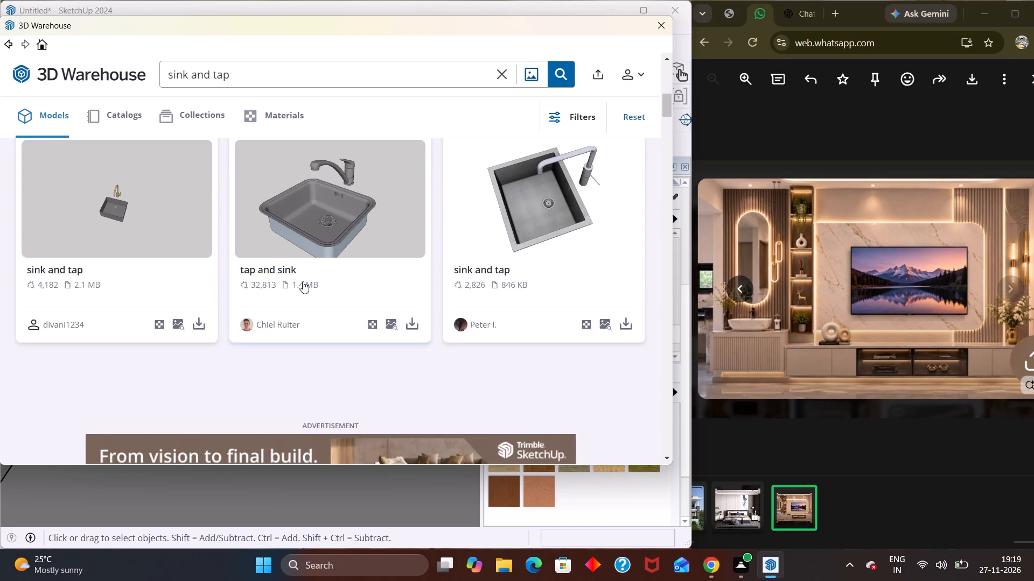
{"action": "scroll", "coordinate": [303, 285], "scroll_direction": "down", "scroll_amount": 9}
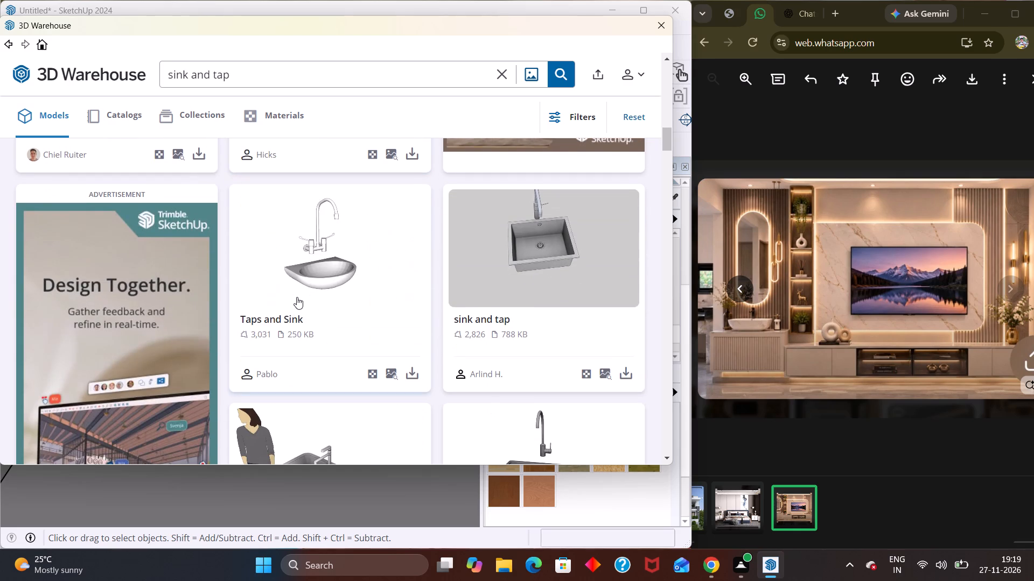
{"action": "scroll", "coordinate": [297, 296], "scroll_direction": "down", "scroll_amount": 10}
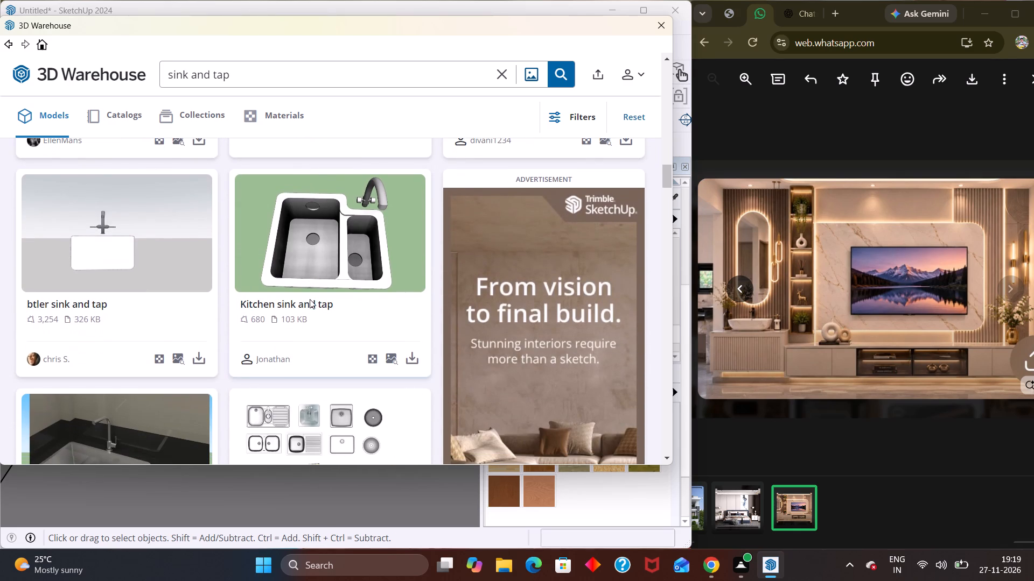
{"action": "scroll", "coordinate": [304, 302], "scroll_direction": "down", "scroll_amount": 5}
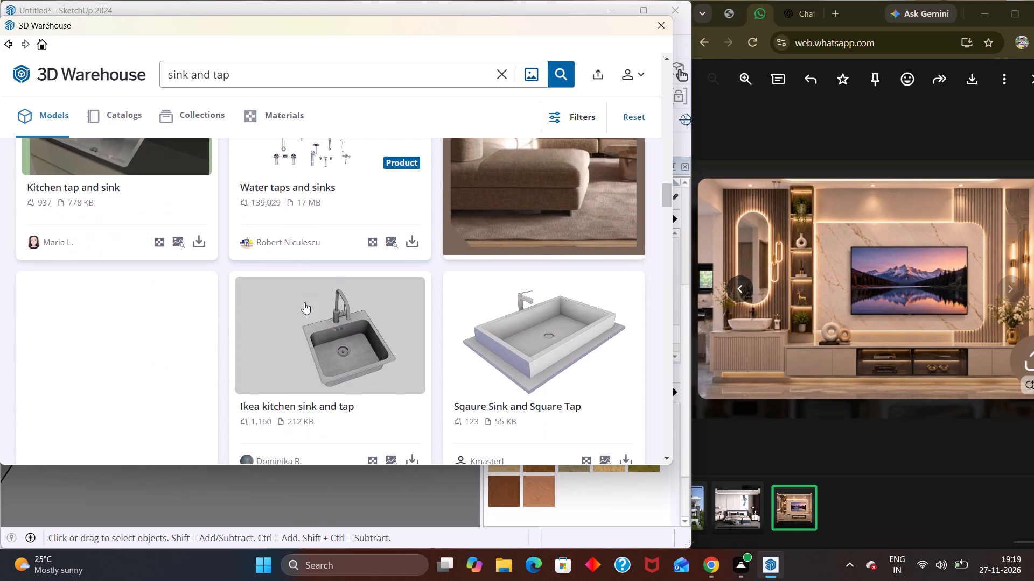
{"action": "scroll", "coordinate": [305, 300], "scroll_direction": "down", "scroll_amount": 2}
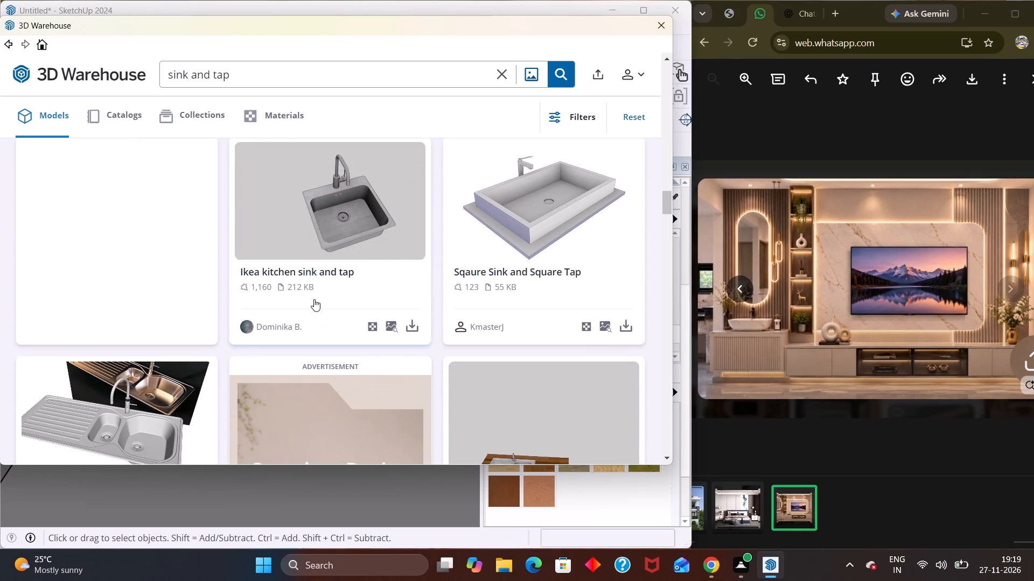
{"action": "scroll", "coordinate": [314, 299], "scroll_direction": "down", "scroll_amount": 8}
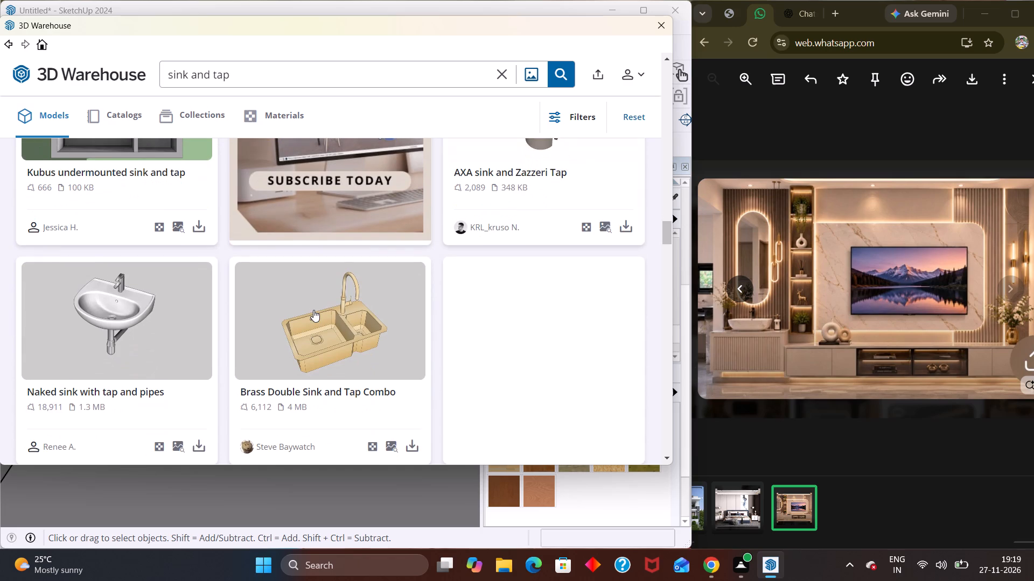
{"action": "scroll", "coordinate": [313, 310], "scroll_direction": "down", "scroll_amount": 2}
{"action": "scroll", "coordinate": [313, 310], "scroll_direction": "up", "scroll_amount": 5}
{"action": "scroll", "coordinate": [313, 310], "scroll_direction": "down", "scroll_amount": 9}
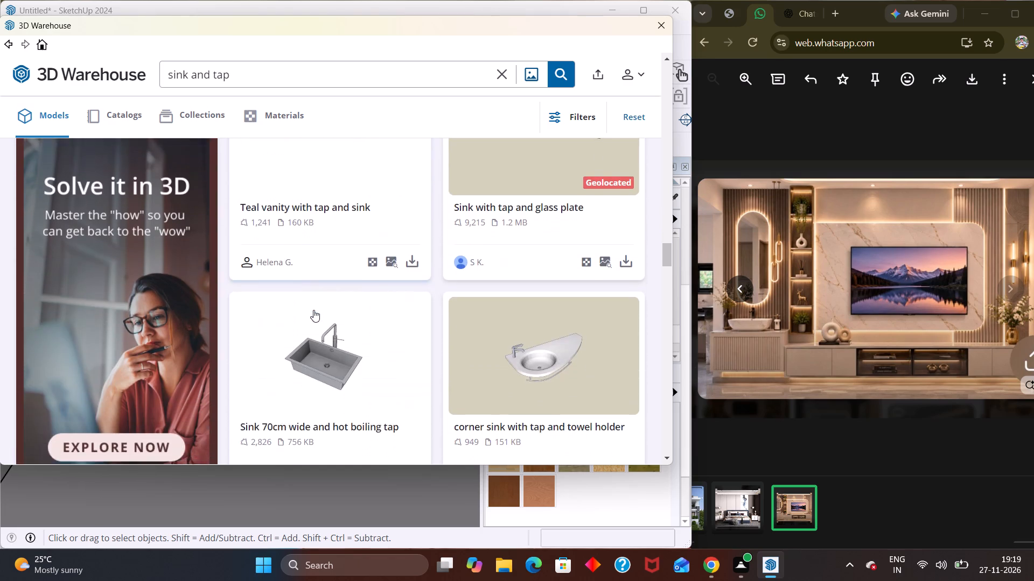
{"action": "scroll", "coordinate": [313, 310], "scroll_direction": "down", "scroll_amount": 7}
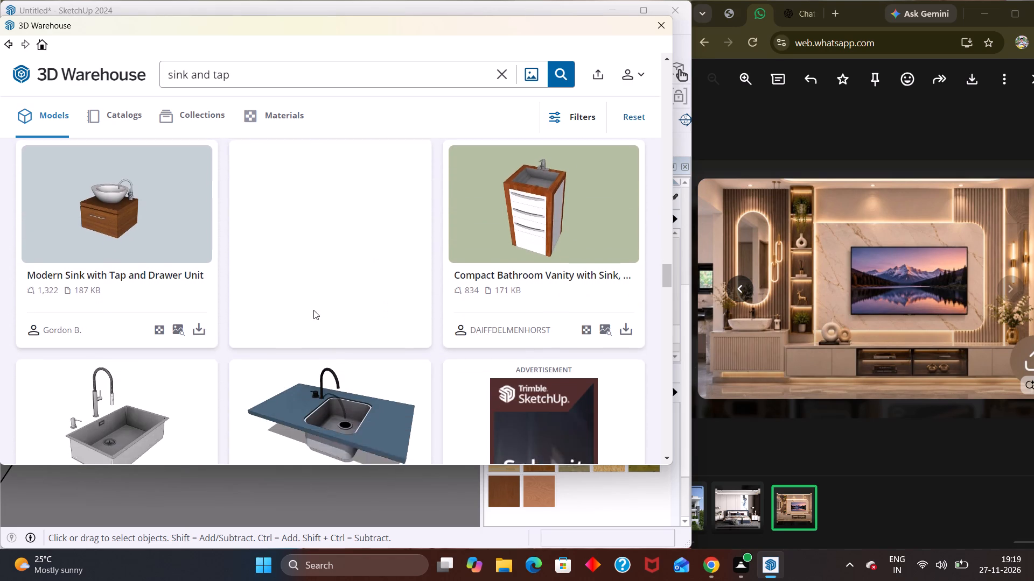
{"action": "scroll", "coordinate": [313, 310], "scroll_direction": "down", "scroll_amount": 6}
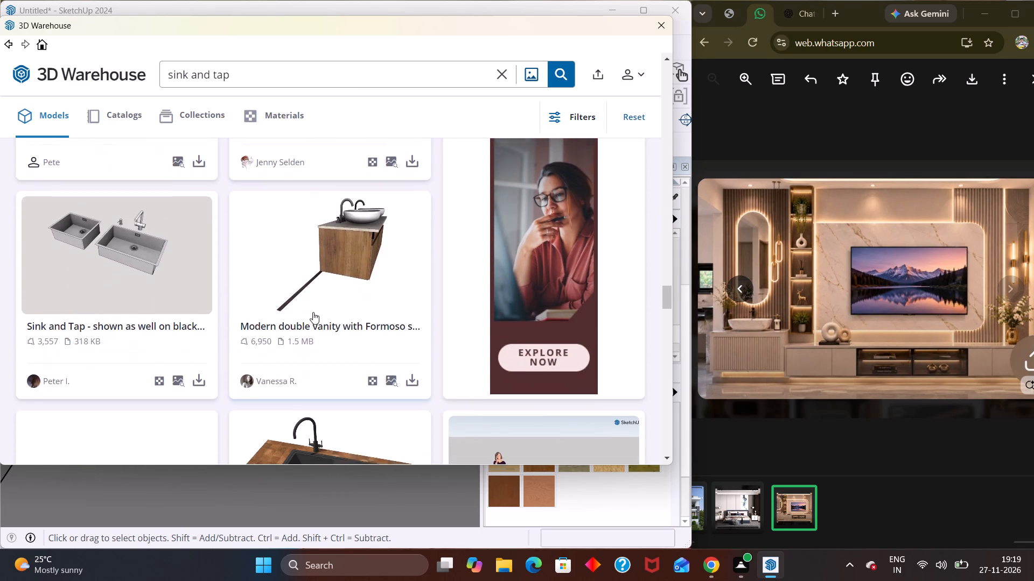
{"action": "scroll", "coordinate": [313, 312], "scroll_direction": "down", "scroll_amount": 9}
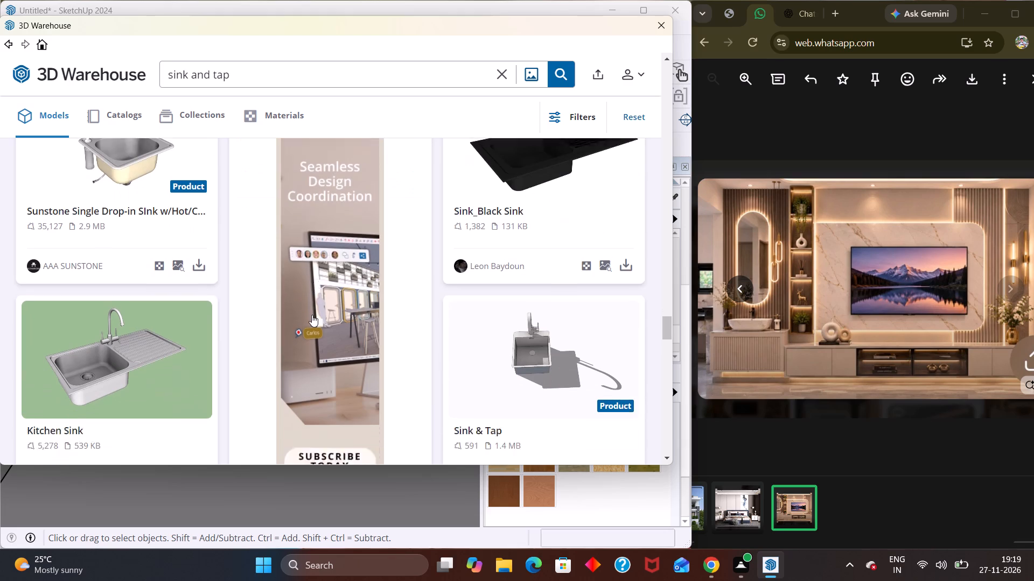
{"action": "scroll", "coordinate": [312, 315], "scroll_direction": "down", "scroll_amount": 5}
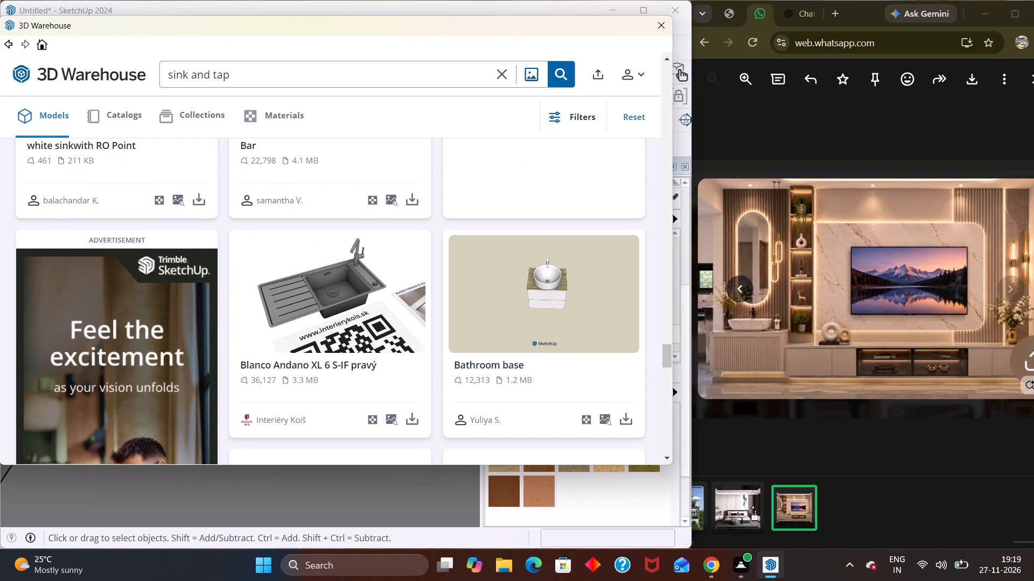
Extend the 3D Warehouse search to "sink and tap new" and look through the models.
{"action": "left_click", "coordinate": [237, 76]}
{"action": "key", "text": "space"}
{"action": "key", "text": "m"}
{"action": "key", "text": "BackSpace"}
{"action": "key", "text": "BackSpace"}
{"action": "key", "text": "space"}
{"action": "type", "text": "new"}
{"action": "key", "text": "space"}
{"action": "key", "text": "Return"}
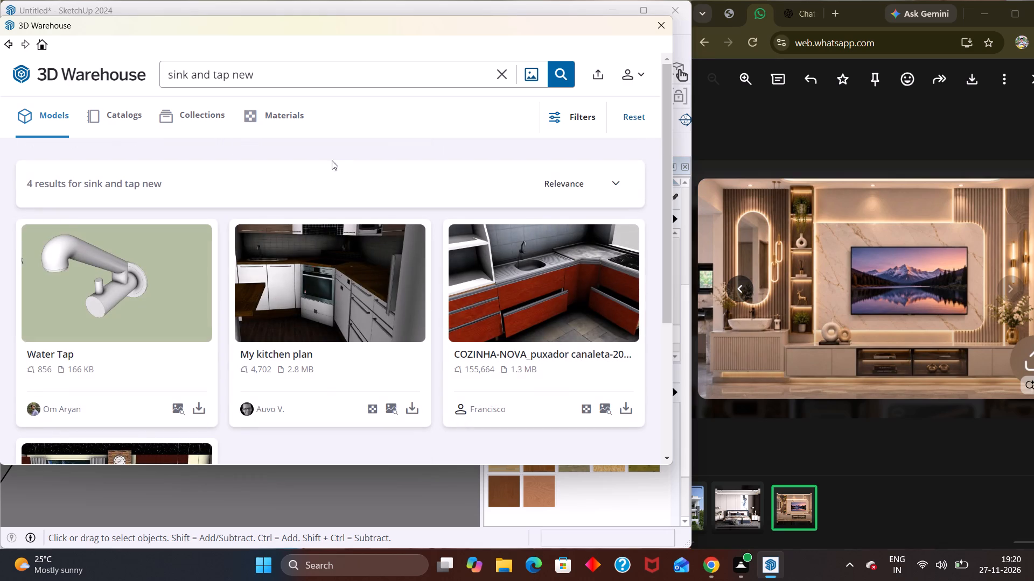
{"action": "scroll", "coordinate": [315, 186], "scroll_direction": "down", "scroll_amount": 5}
{"action": "scroll", "coordinate": [274, 284], "scroll_direction": "up", "scroll_amount": 5}
Return the 3D Warehouse search to "sink and tap".
{"action": "left_click", "coordinate": [261, 77]}
{"action": "key", "text": "BackSpace"}
{"action": "key", "text": "BackSpace"}
{"action": "key", "text": "BackSpace"}
{"action": "key", "text": "BackSpace"}
{"action": "key", "text": "Return"}
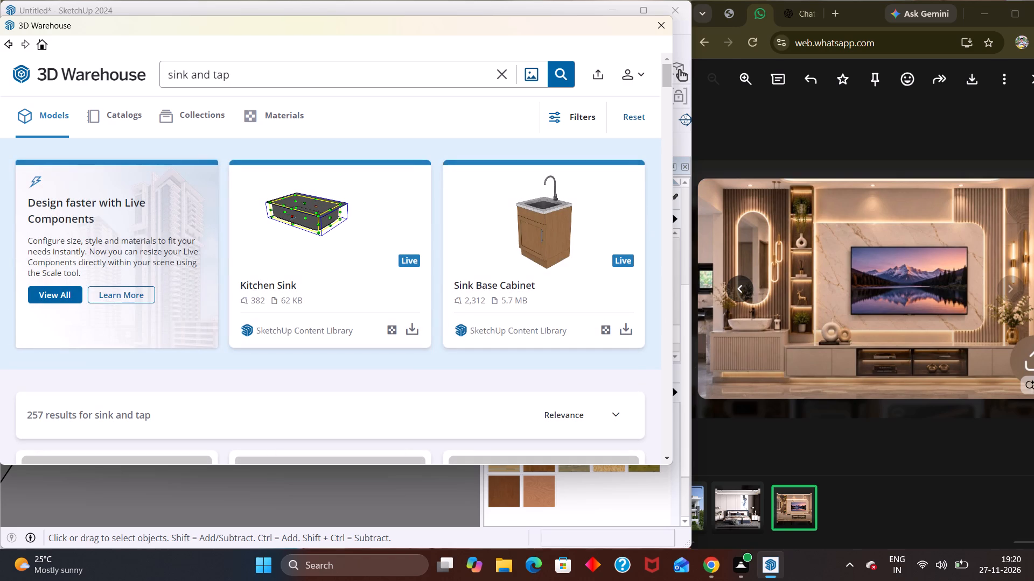
Replace the 3D Warehouse search text with "tap sink" and run the model search.
{"action": "key", "text": "BackSpace"}
{"action": "key", "text": "BackSpace"}
{"action": "key", "text": "BackSpace"}
{"action": "key", "text": "BackSpace"}
{"action": "key", "text": "BackSpace"}
{"action": "key", "text": "BackSpace"}
{"action": "key", "text": "BackSpace"}
{"action": "key", "text": "BackSpace"}
{"action": "key", "text": "BackSpace"}
{"action": "key", "text": "BackSpace"}
{"action": "key", "text": "BackSpace"}
{"action": "key", "text": "BackSpace"}
{"action": "key", "text": "BackSpace"}
{"action": "key", "text": "BackSpace"}
{"action": "key", "text": "BackSpace"}
{"action": "key", "text": "BackSpace"}
{"action": "key", "text": "BackSpace"}
{"action": "key", "text": "BackSpace"}
{"action": "key", "text": "BackSpace"}
{"action": "key", "text": "BackSpace"}
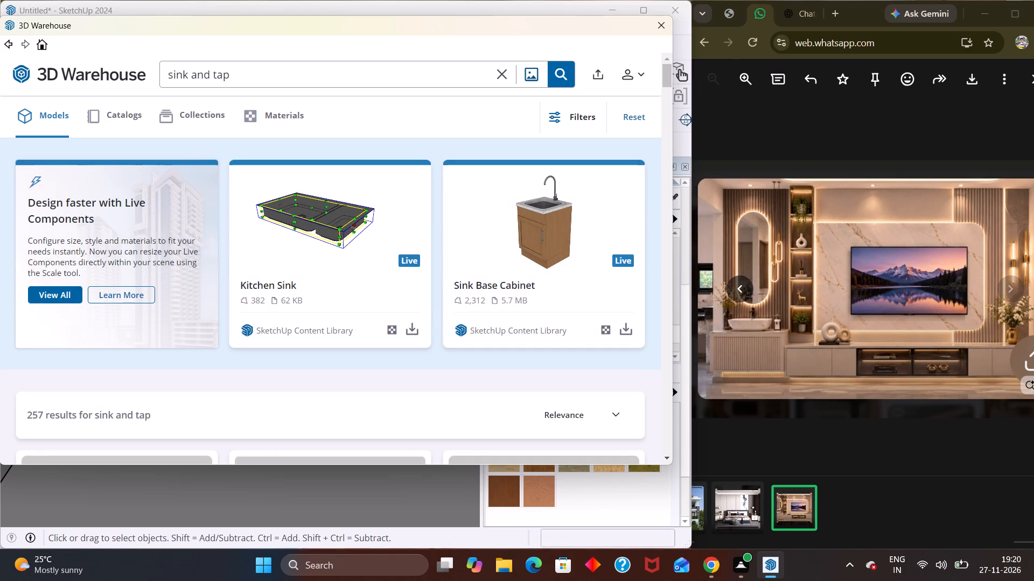
{"action": "key", "text": "BackSpace"}
{"action": "key", "text": "BackSpace"}
{"action": "key", "text": "BackSpace"}
{"action": "key", "text": "BackSpace"}
{"action": "key", "text": "BackSpace"}
{"action": "key", "text": "BackSpace"}
{"action": "key", "text": "BackSpace"}
{"action": "key", "text": "BackSpace"}
{"action": "key", "text": "BackSpace"}
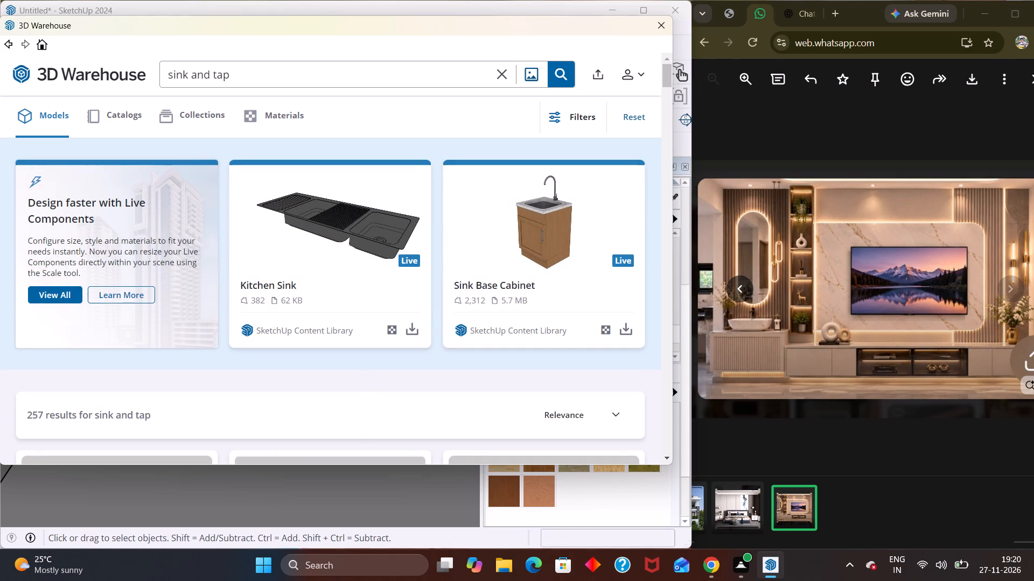
{"action": "double_click", "coordinate": [261, 77]}
{"action": "key", "text": "BackSpace"}
{"action": "key", "text": "BackSpace"}
{"action": "key", "text": "BackSpace"}
{"action": "key", "text": "BackSpace"}
{"action": "key", "text": "BackSpace"}
{"action": "key", "text": "BackSpace"}
{"action": "key", "text": "BackSpace"}
{"action": "key", "text": "BackSpace"}
{"action": "key", "text": "BackSpace"}
{"action": "key", "text": "BackSpace"}
{"action": "key", "text": "BackSpace"}
{"action": "key", "text": "BackSpace"}
{"action": "key", "text": "BackSpace"}
{"action": "key", "text": "BackSpace"}
{"action": "key", "text": "BackSpace"}
{"action": "key", "text": "BackSpace"}
{"action": "key", "text": "BackSpace"}
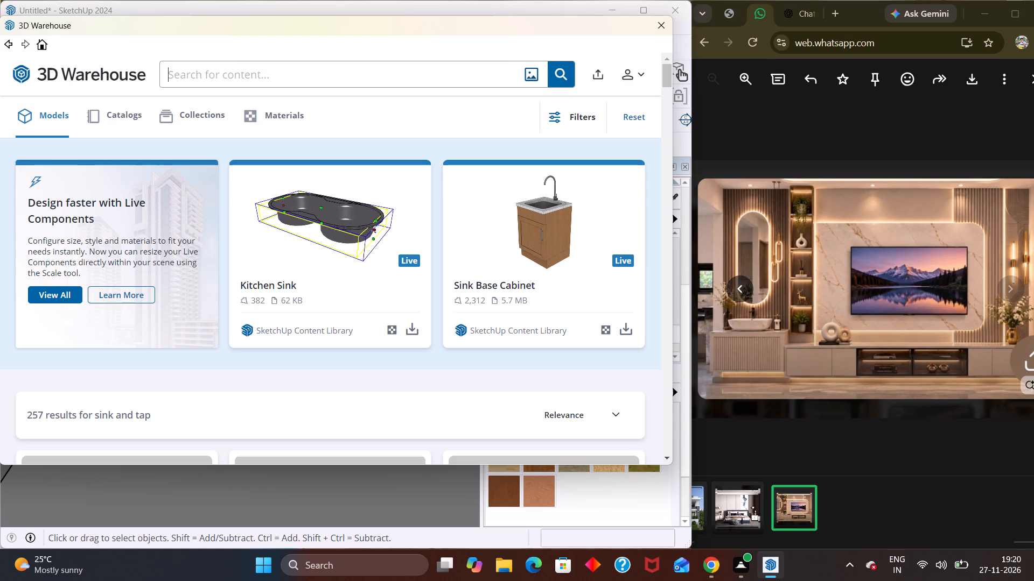
{"action": "type", "text": "tap sim"}
{"action": "key", "text": "BackSpace"}
{"action": "type", "text": "nk"}
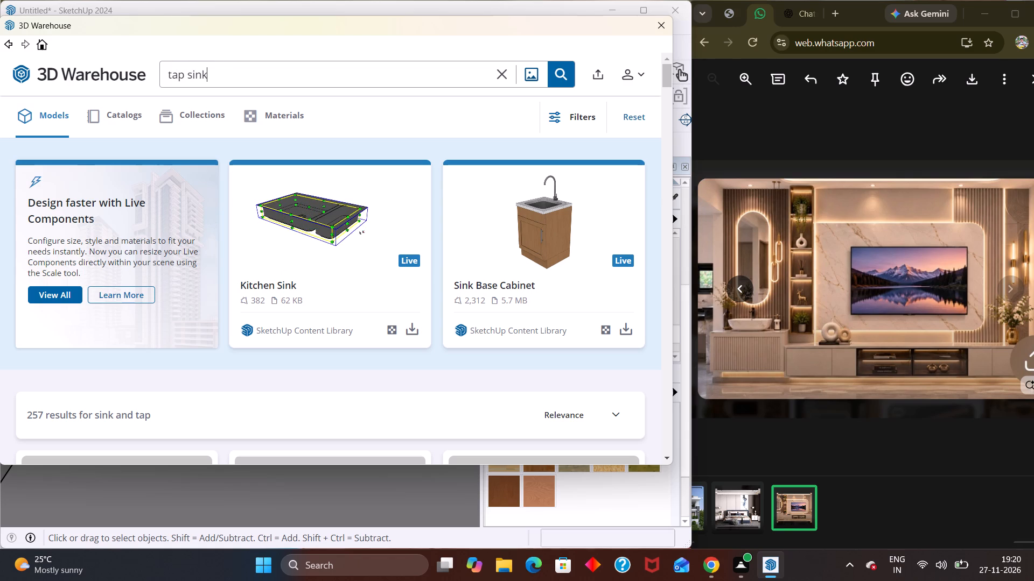
{"action": "key", "text": "Return"}
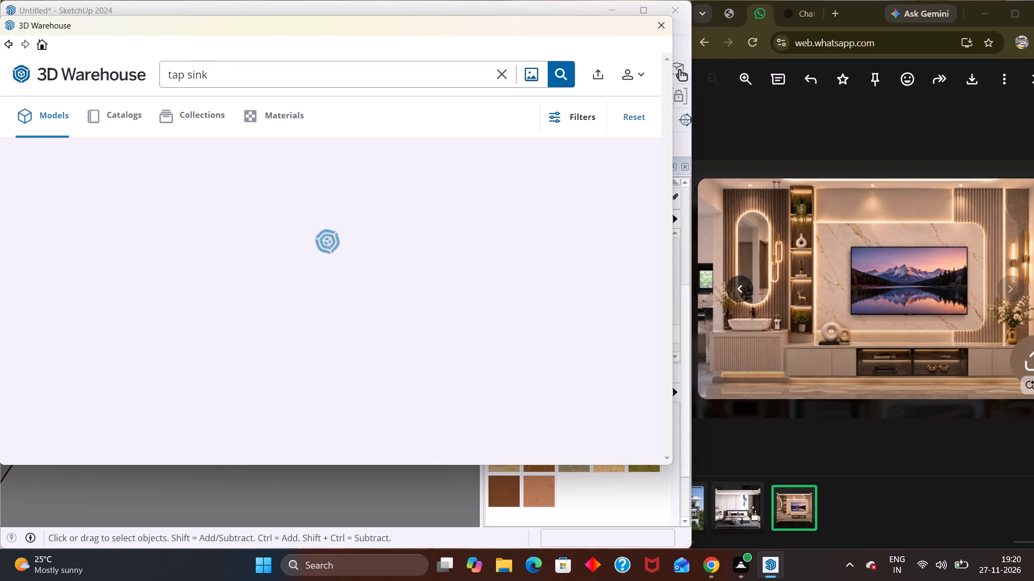
Look through the "tap sink" models for a countertop basin with tap like the one in the reference photo.
{"action": "scroll", "coordinate": [219, 335], "scroll_direction": "down", "scroll_amount": 1}
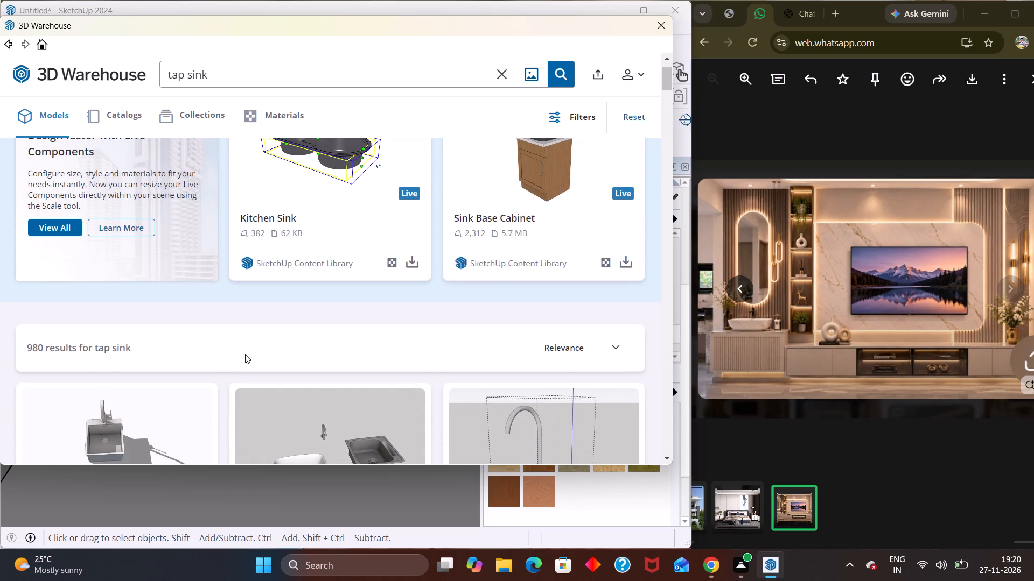
{"action": "scroll", "coordinate": [273, 348], "scroll_direction": "down", "scroll_amount": 2}
{"action": "scroll", "coordinate": [389, 350], "scroll_direction": "down", "scroll_amount": 6}
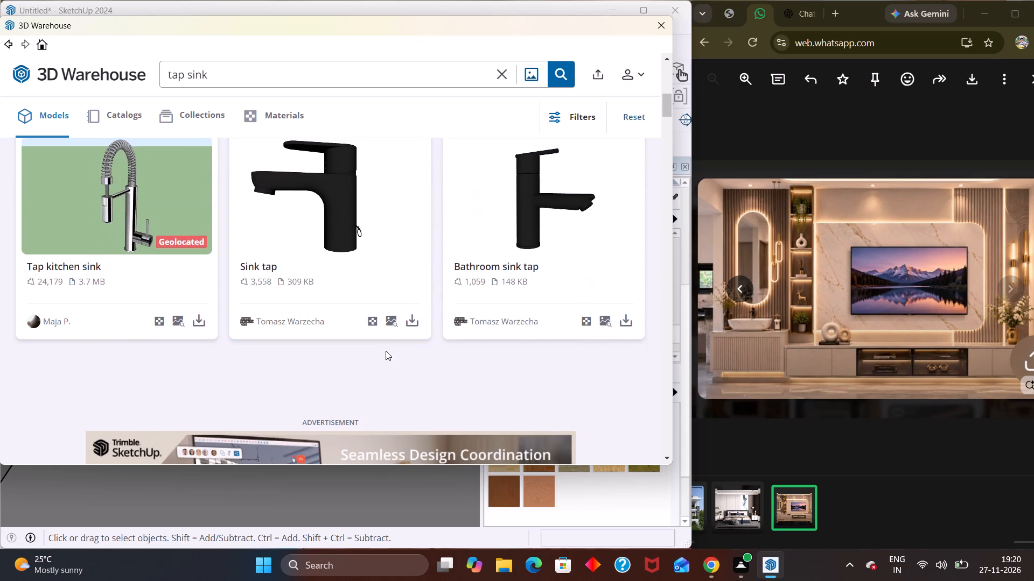
{"action": "scroll", "coordinate": [386, 351], "scroll_direction": "down", "scroll_amount": 12}
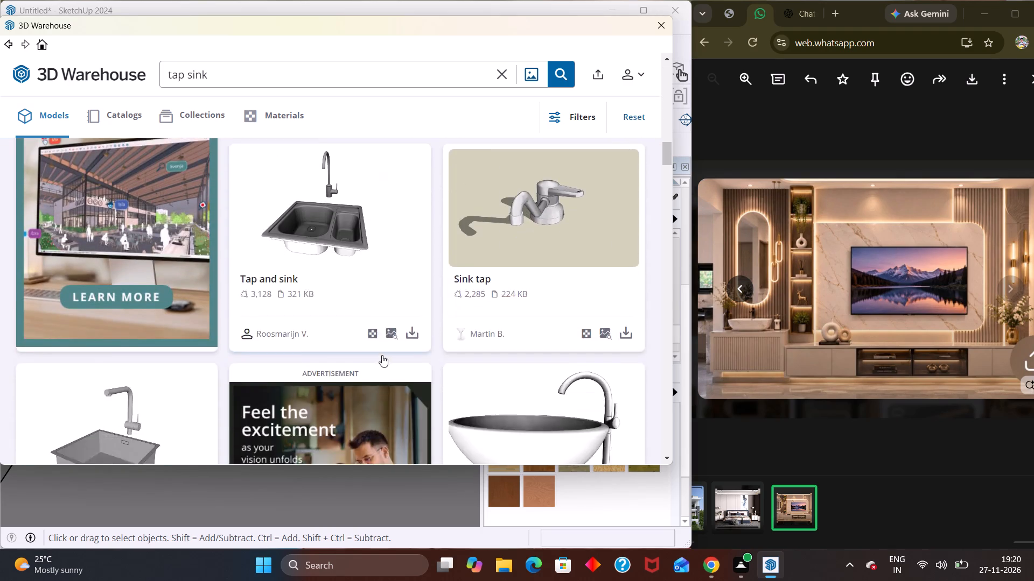
{"action": "scroll", "coordinate": [382, 355], "scroll_direction": "up", "scroll_amount": 4}
{"action": "scroll", "coordinate": [382, 355], "scroll_direction": "down", "scroll_amount": 3}
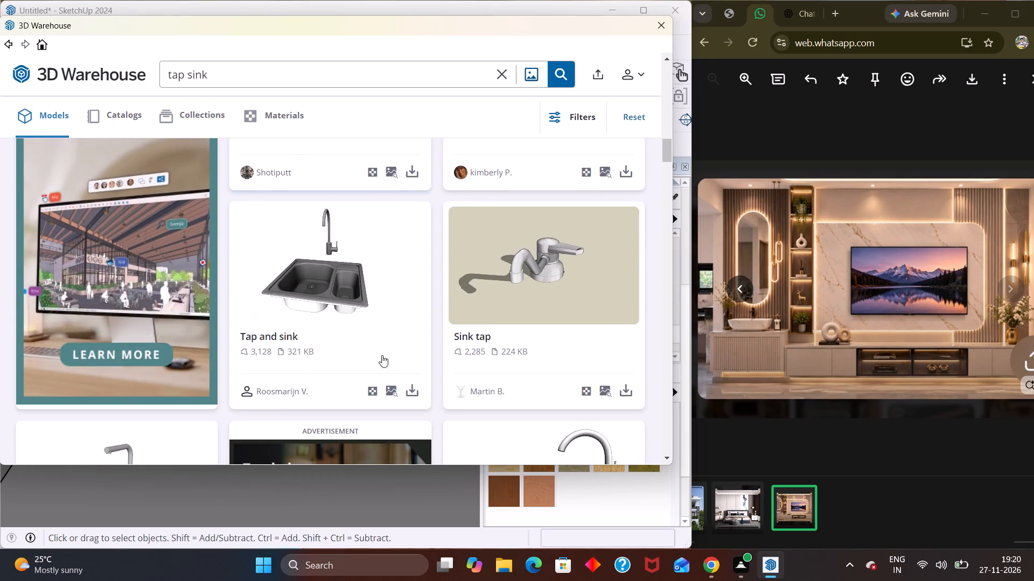
{"action": "scroll", "coordinate": [382, 355], "scroll_direction": "down", "scroll_amount": 5}
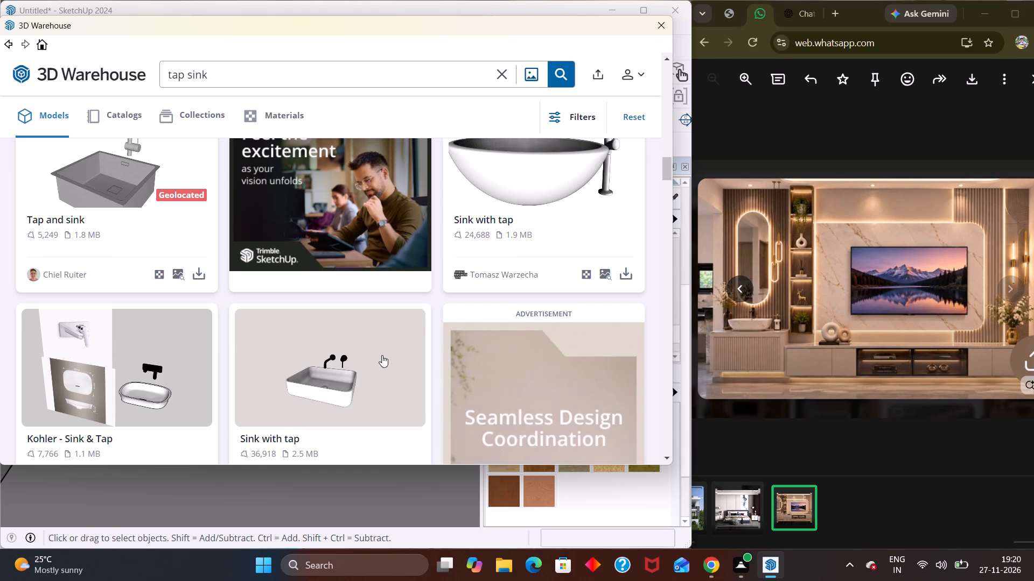
{"action": "scroll", "coordinate": [382, 355], "scroll_direction": "down", "scroll_amount": 1}
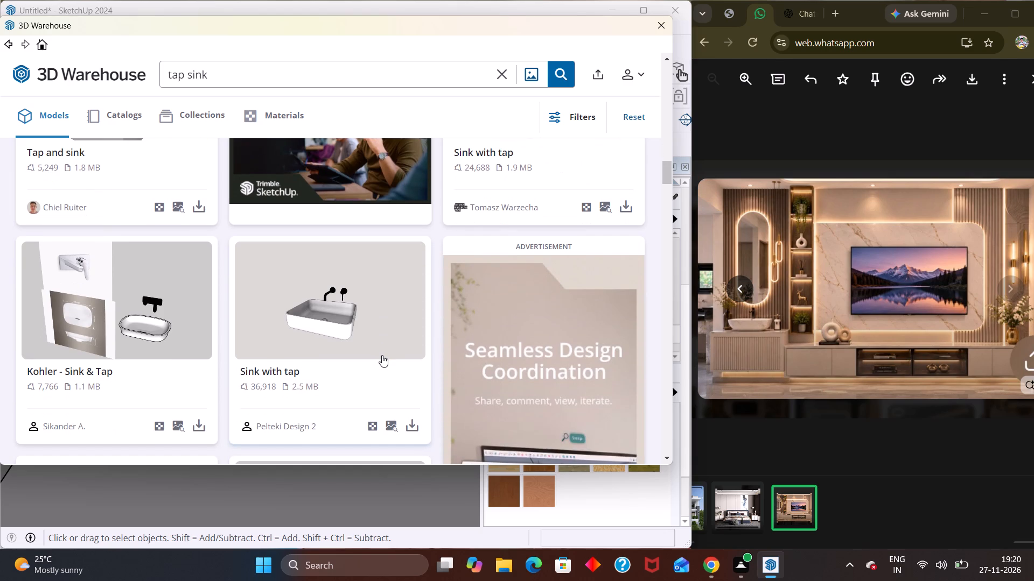
{"action": "scroll", "coordinate": [382, 355], "scroll_direction": "down", "scroll_amount": 8}
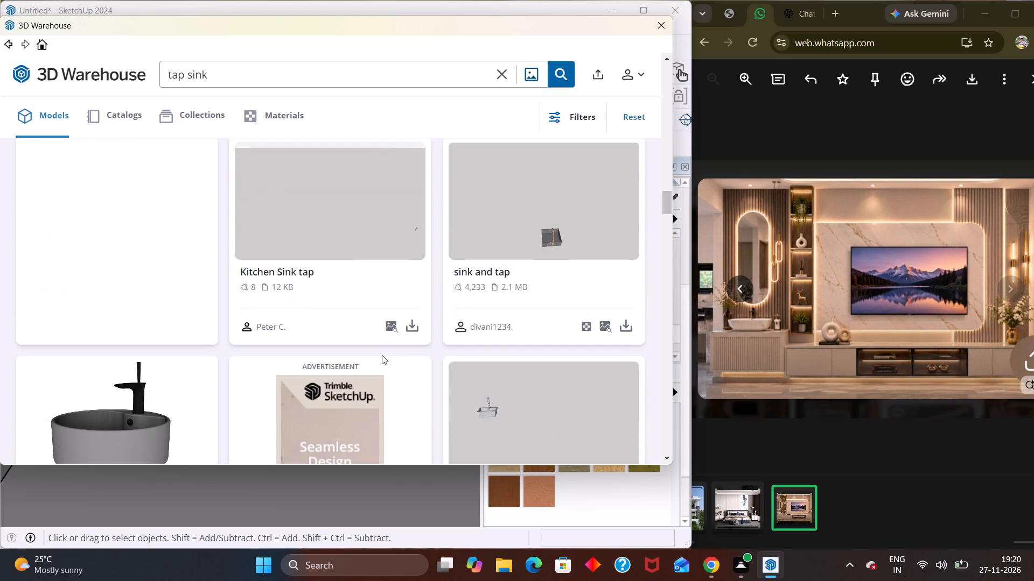
{"action": "scroll", "coordinate": [378, 360], "scroll_direction": "down", "scroll_amount": 1}
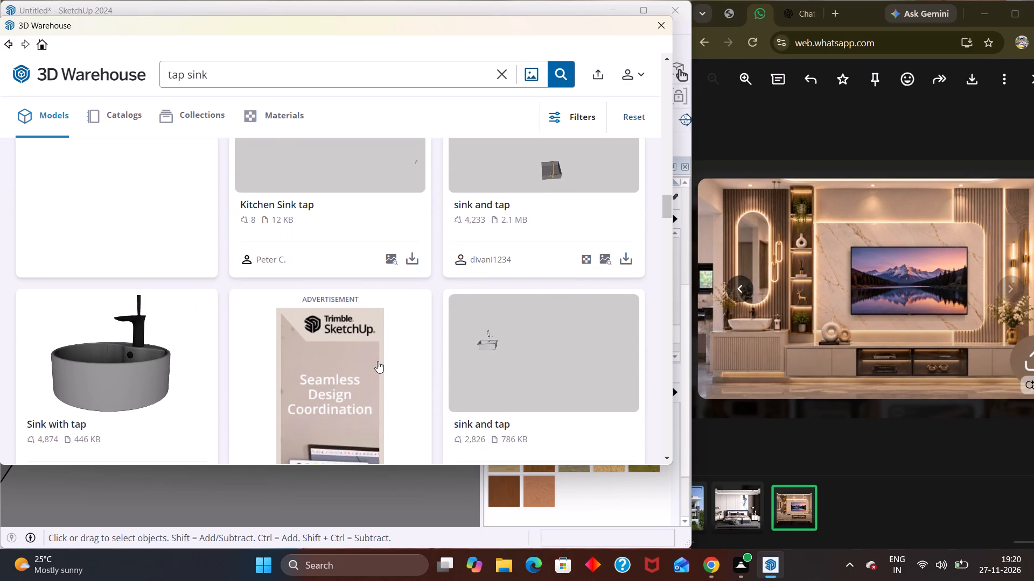
{"action": "scroll", "coordinate": [377, 362], "scroll_direction": "down", "scroll_amount": 10}
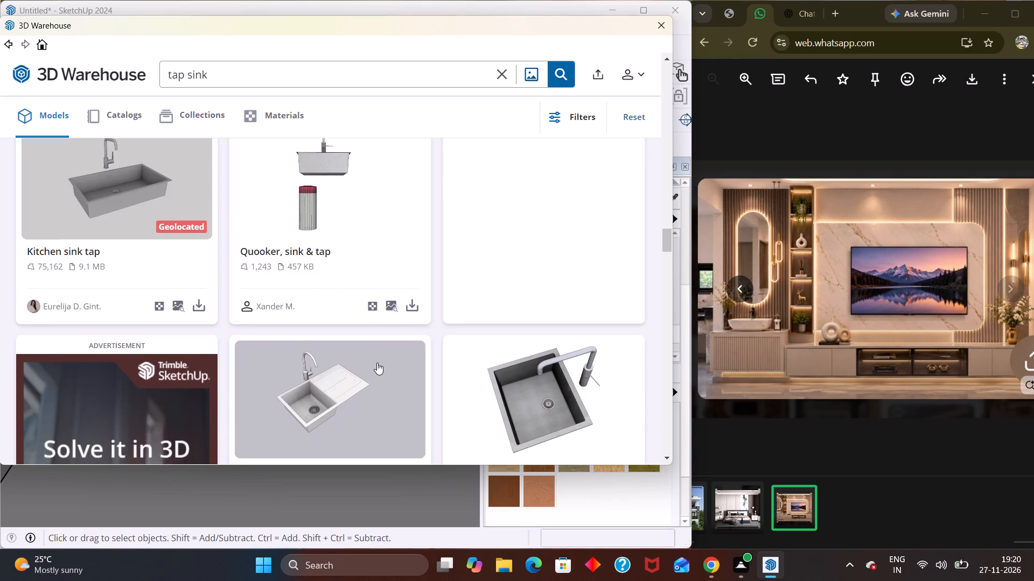
{"action": "scroll", "coordinate": [377, 363], "scroll_direction": "down", "scroll_amount": 8}
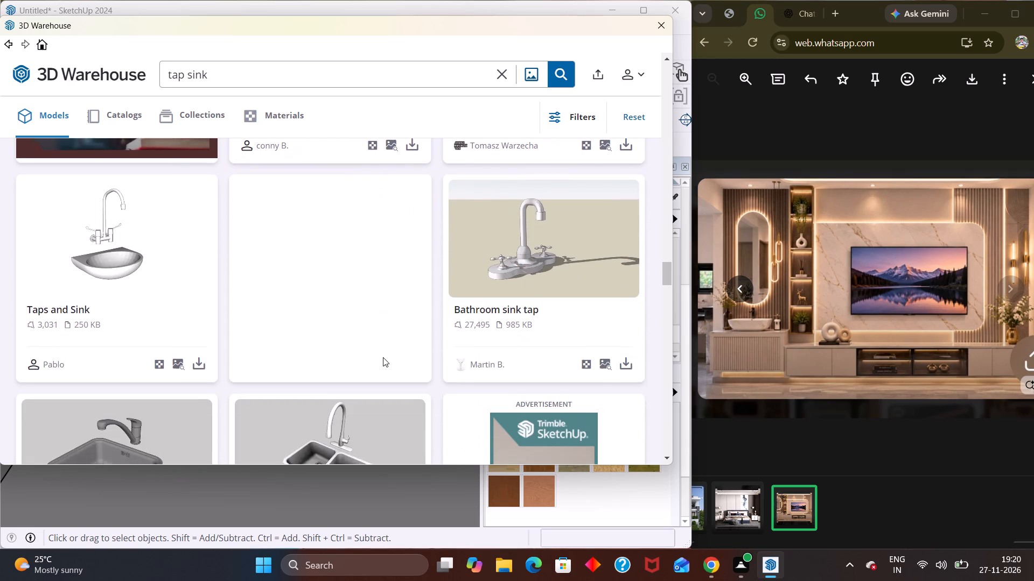
{"action": "scroll", "coordinate": [383, 357], "scroll_direction": "down", "scroll_amount": 9}
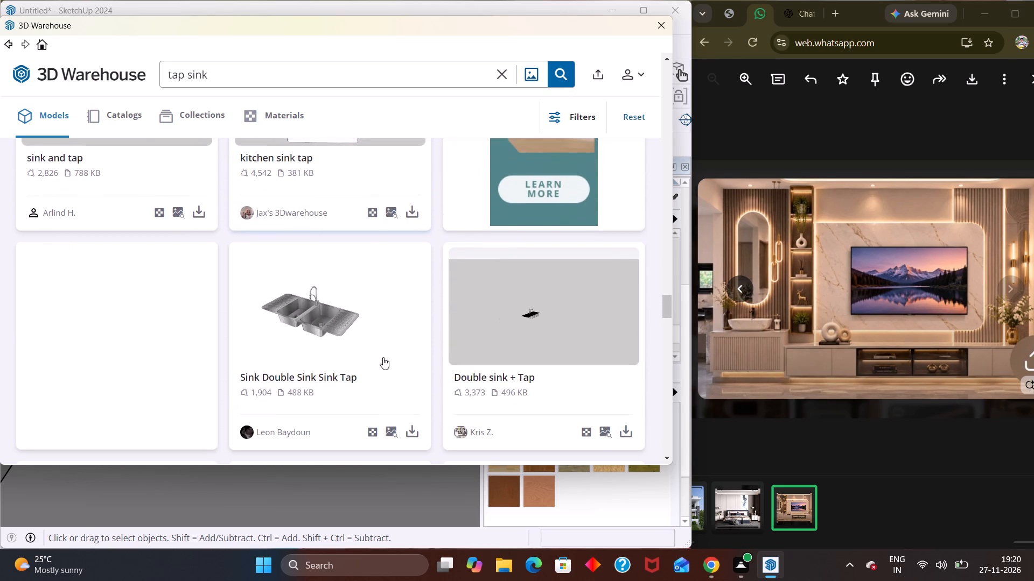
{"action": "scroll", "coordinate": [383, 357], "scroll_direction": "down", "scroll_amount": 8}
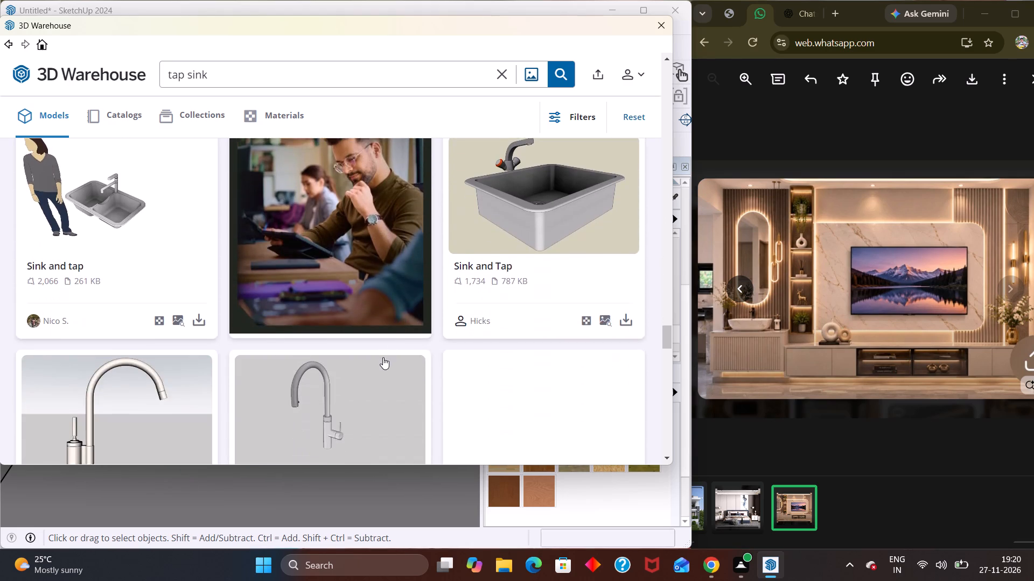
{"action": "scroll", "coordinate": [383, 357], "scroll_direction": "down", "scroll_amount": 7}
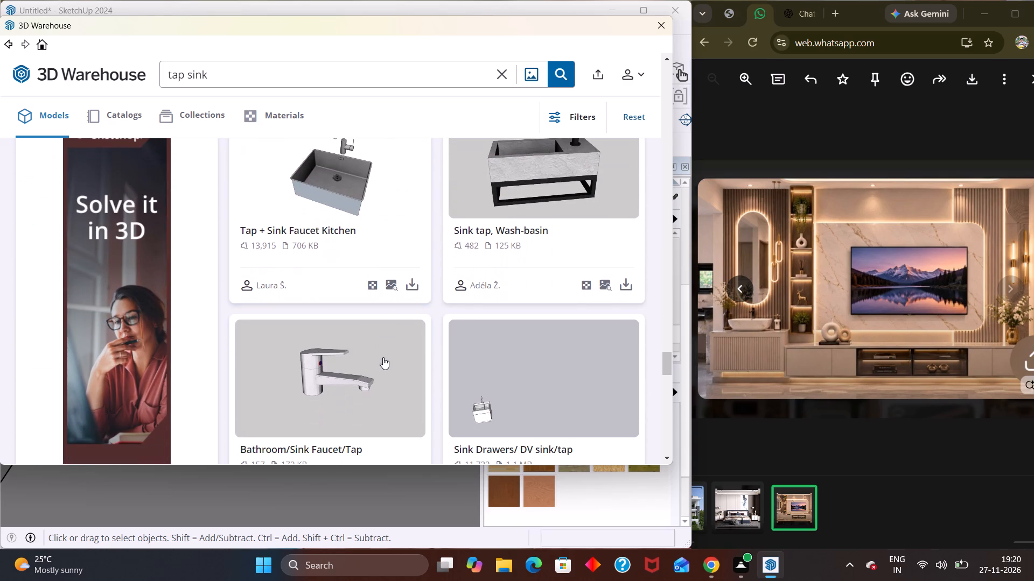
{"action": "scroll", "coordinate": [180, 497], "scroll_direction": "down", "scroll_amount": 2}
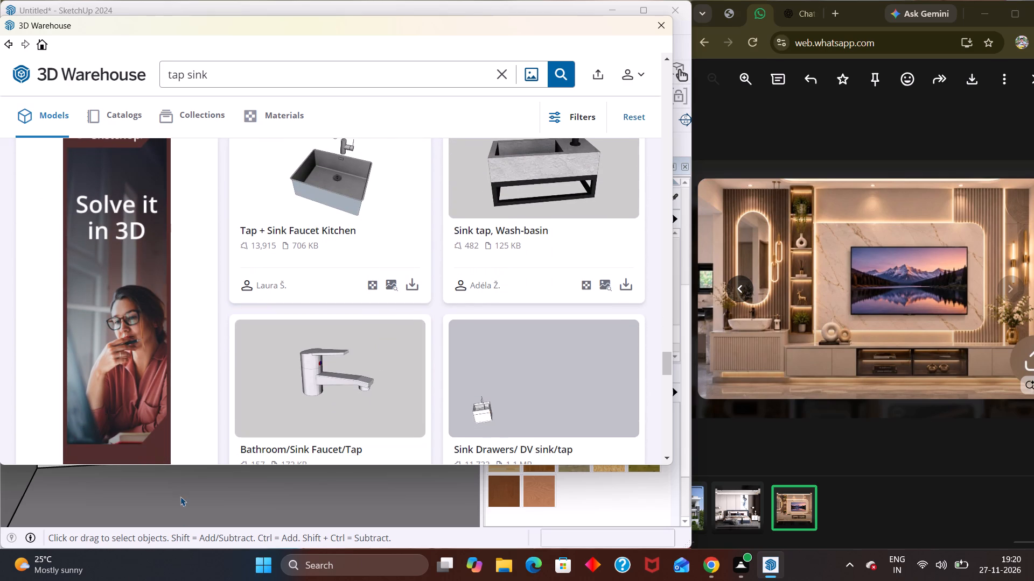
{"action": "scroll", "coordinate": [315, 403], "scroll_direction": "up", "scroll_amount": 10}
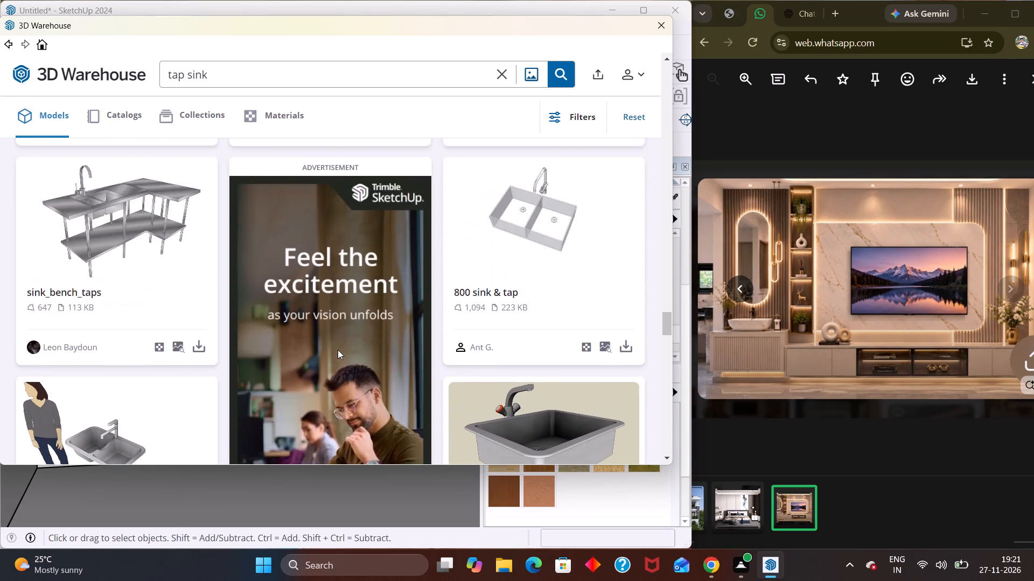
{"action": "scroll", "coordinate": [338, 350], "scroll_direction": "up", "scroll_amount": 16}
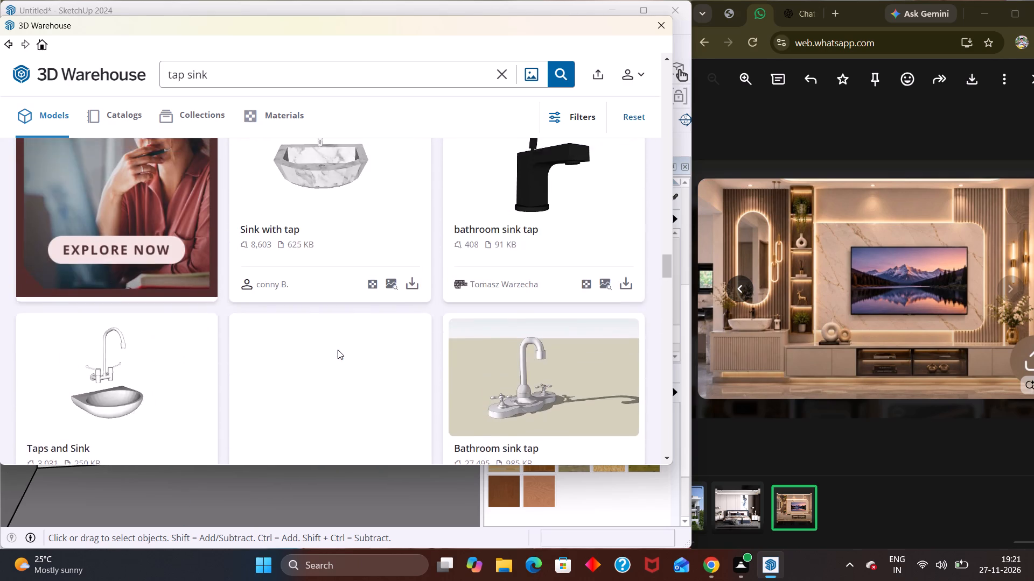
{"action": "scroll", "coordinate": [338, 350], "scroll_direction": "up", "scroll_amount": 4}
{"action": "scroll", "coordinate": [340, 364], "scroll_direction": "down", "scroll_amount": 4}
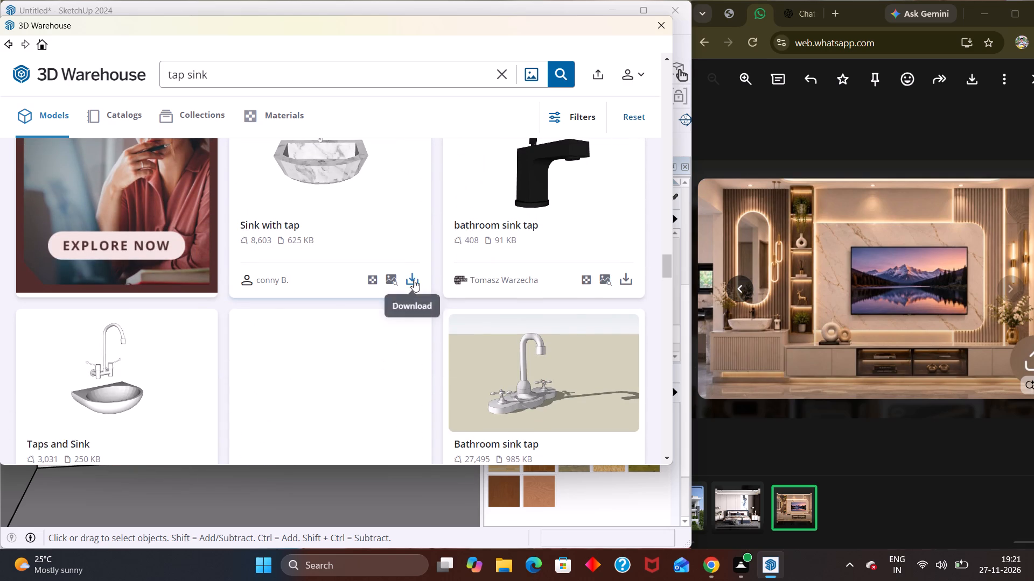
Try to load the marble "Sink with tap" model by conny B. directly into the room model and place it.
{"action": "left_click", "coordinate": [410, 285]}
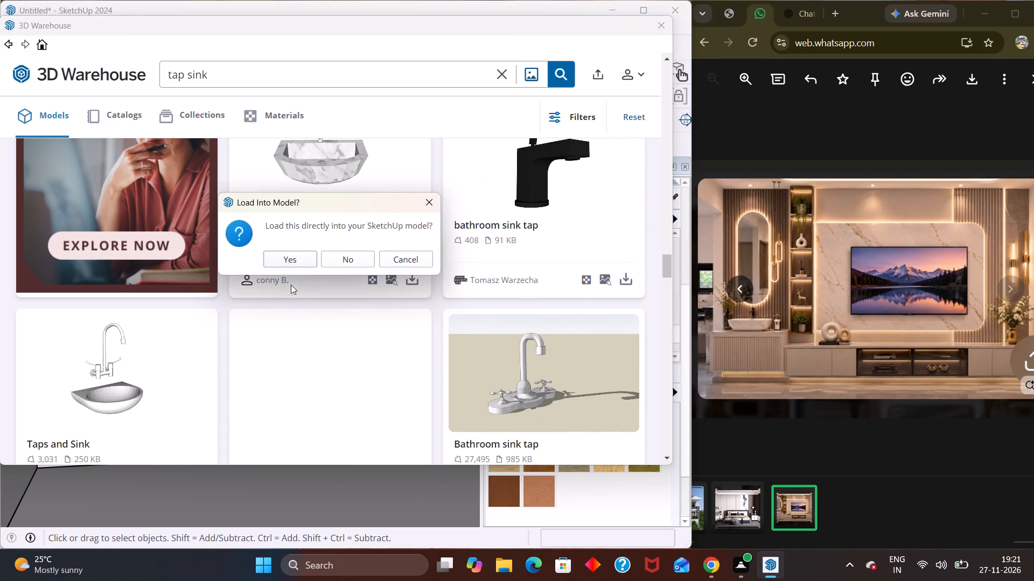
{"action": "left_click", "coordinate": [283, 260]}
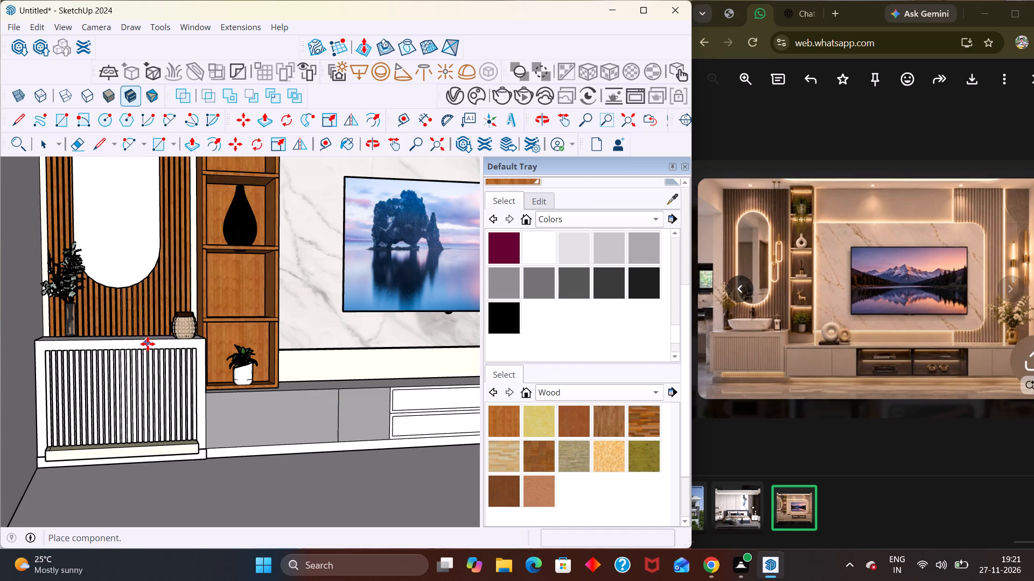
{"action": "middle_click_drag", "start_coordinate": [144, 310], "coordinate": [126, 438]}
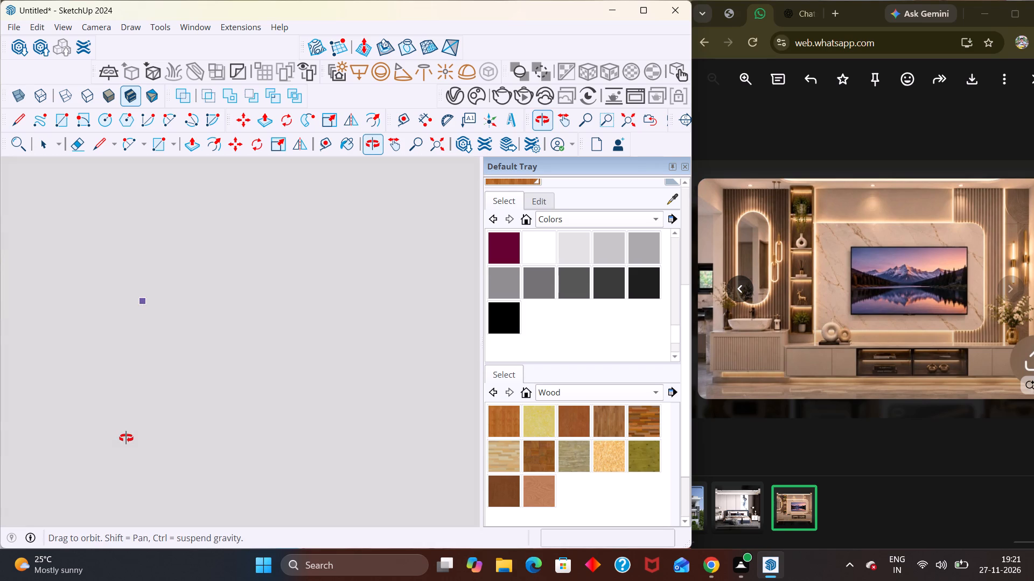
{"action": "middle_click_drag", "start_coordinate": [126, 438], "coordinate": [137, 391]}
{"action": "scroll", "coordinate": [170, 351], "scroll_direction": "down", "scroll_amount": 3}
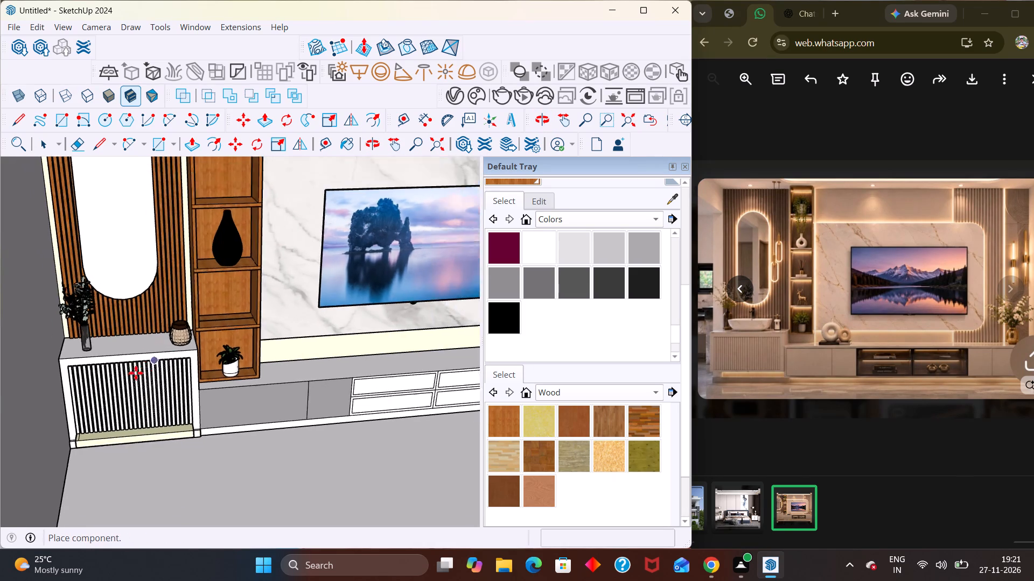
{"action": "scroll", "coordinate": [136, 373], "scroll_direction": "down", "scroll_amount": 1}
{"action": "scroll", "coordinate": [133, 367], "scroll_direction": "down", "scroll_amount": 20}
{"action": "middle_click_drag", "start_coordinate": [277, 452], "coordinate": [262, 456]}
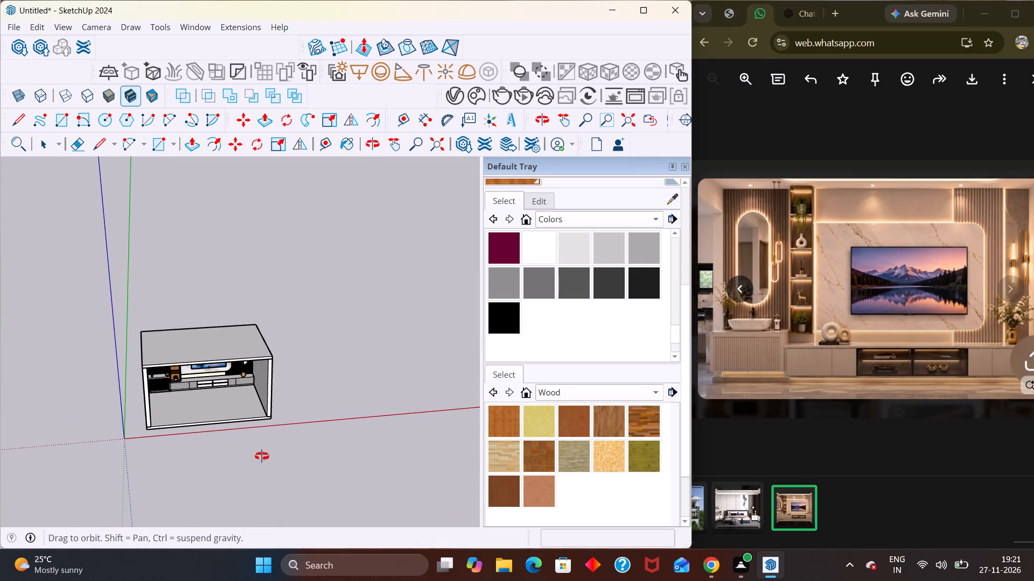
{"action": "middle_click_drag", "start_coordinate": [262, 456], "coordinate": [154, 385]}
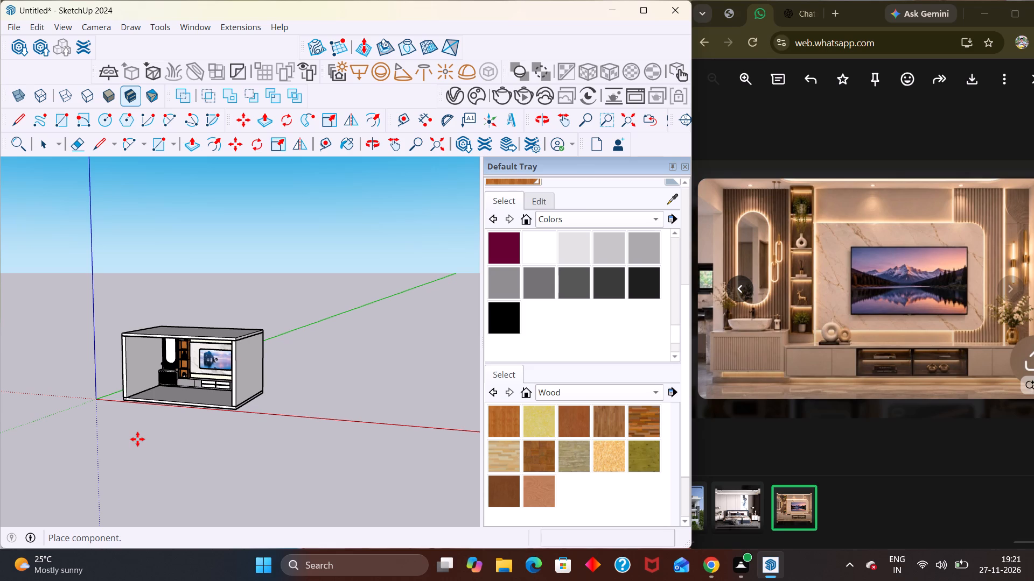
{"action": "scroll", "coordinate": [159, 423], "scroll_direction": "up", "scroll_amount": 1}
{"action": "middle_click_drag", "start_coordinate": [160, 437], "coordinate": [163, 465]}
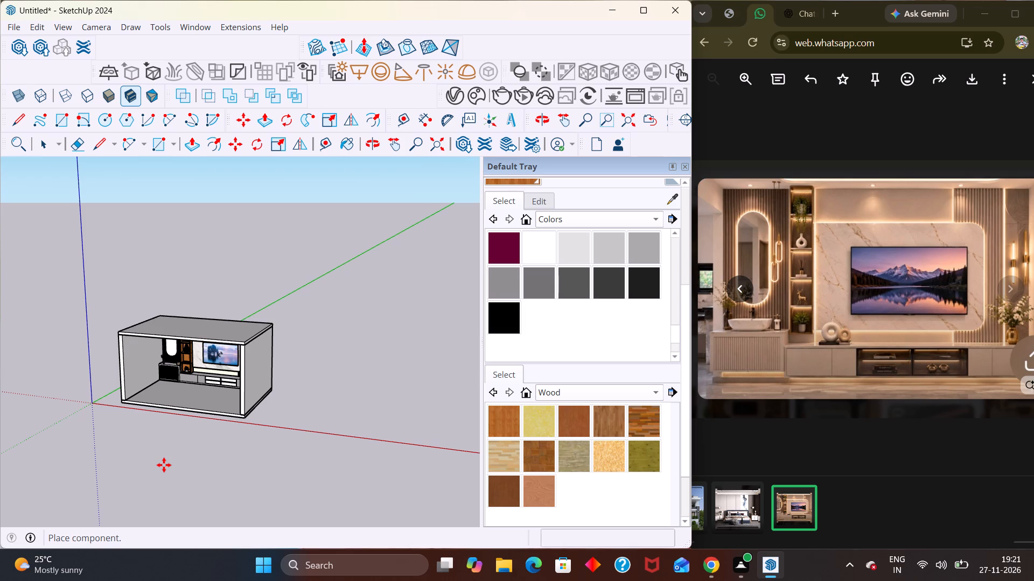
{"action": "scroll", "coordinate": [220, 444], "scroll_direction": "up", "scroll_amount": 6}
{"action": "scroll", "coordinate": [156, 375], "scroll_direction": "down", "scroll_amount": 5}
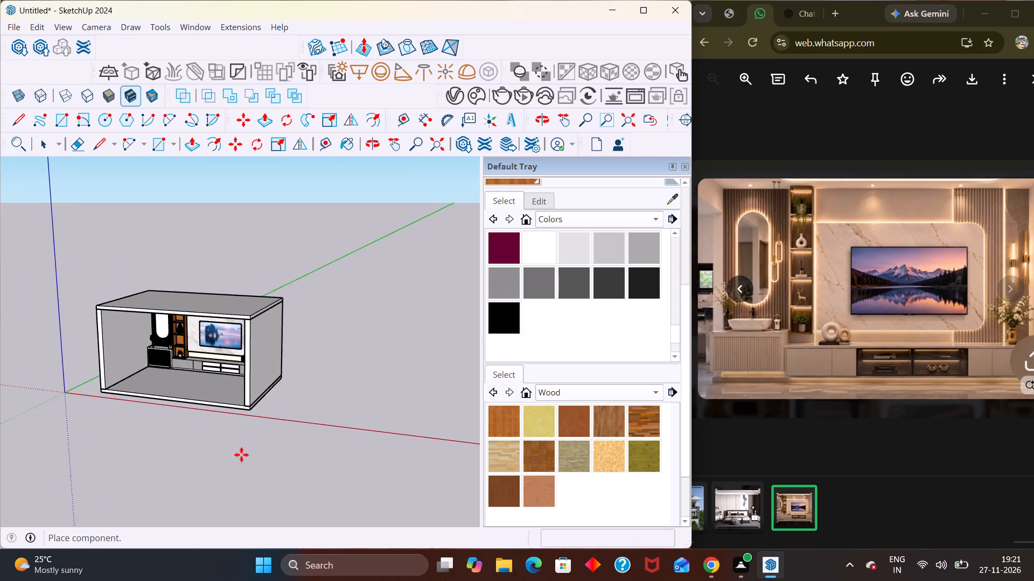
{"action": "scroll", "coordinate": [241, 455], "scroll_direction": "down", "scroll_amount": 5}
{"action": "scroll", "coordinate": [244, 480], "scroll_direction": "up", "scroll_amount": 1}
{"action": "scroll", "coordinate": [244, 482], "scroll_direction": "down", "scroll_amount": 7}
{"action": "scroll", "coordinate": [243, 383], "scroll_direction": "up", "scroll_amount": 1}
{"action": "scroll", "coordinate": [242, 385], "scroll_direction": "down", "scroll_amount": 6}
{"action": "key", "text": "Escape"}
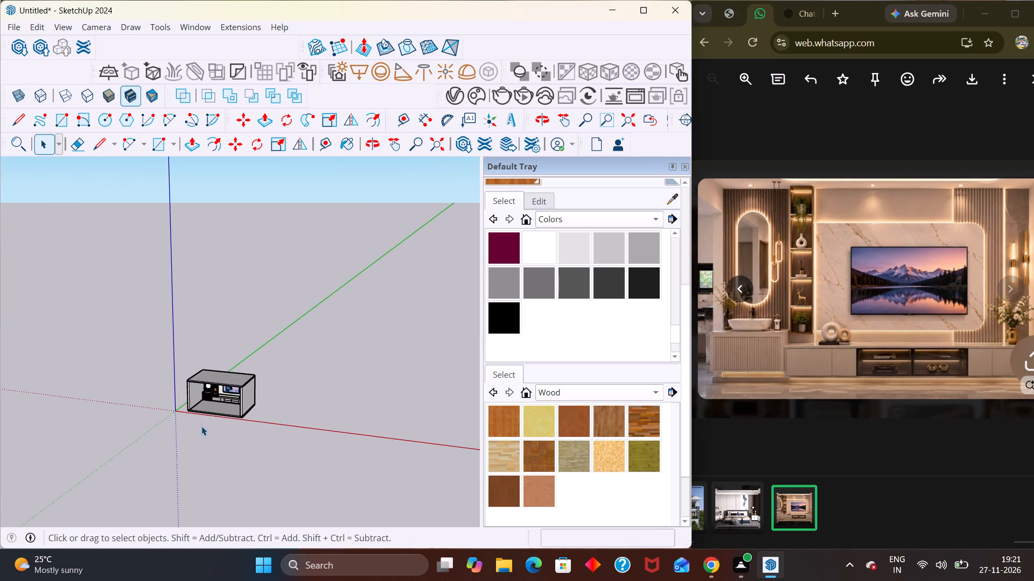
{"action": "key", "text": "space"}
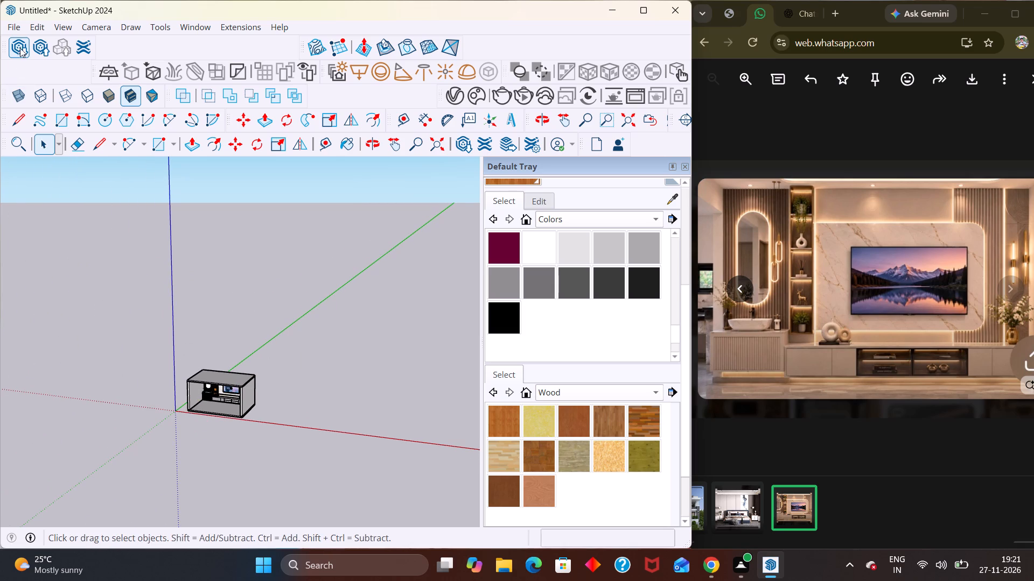
Reopen the 3D Warehouse "tap sink" results and compare the models for a countertop basin with tap like the reference photo's.
{"action": "left_click", "coordinate": [20, 41]}
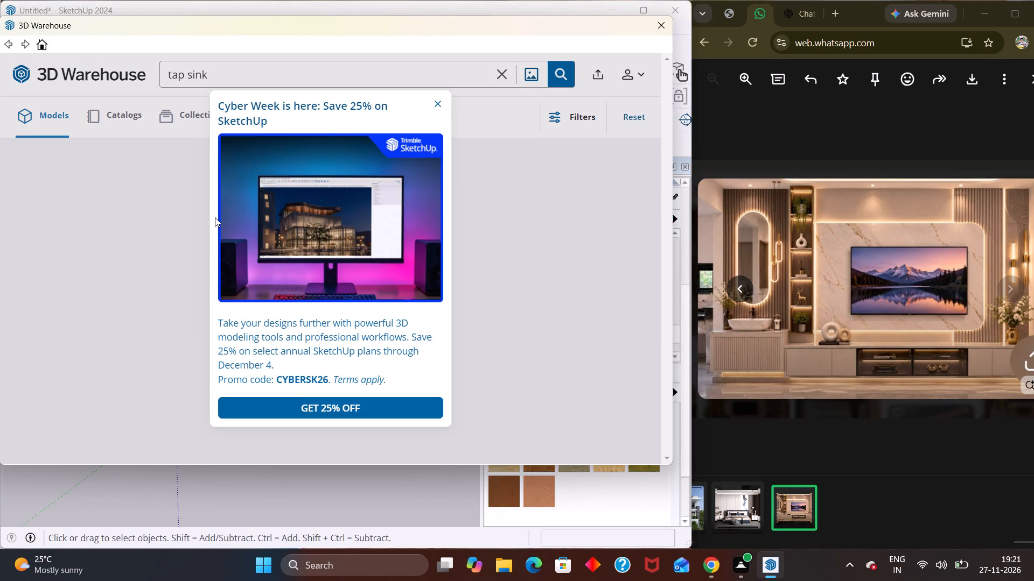
{"action": "left_click", "coordinate": [438, 103]}
{"action": "scroll", "coordinate": [341, 307], "scroll_direction": "down", "scroll_amount": 2}
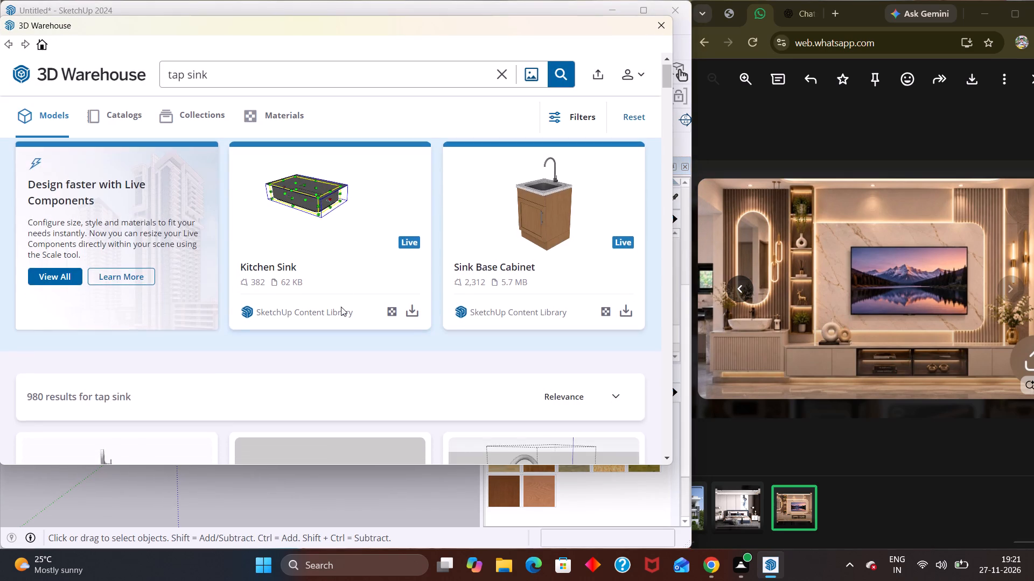
{"action": "scroll", "coordinate": [341, 307], "scroll_direction": "down", "scroll_amount": 9}
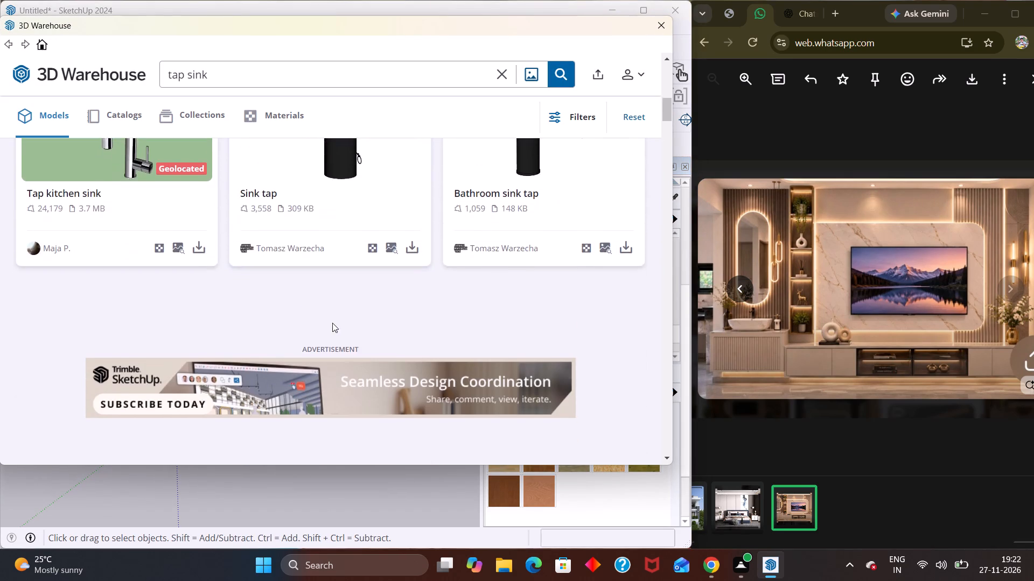
{"action": "scroll", "coordinate": [332, 323], "scroll_direction": "down", "scroll_amount": 10}
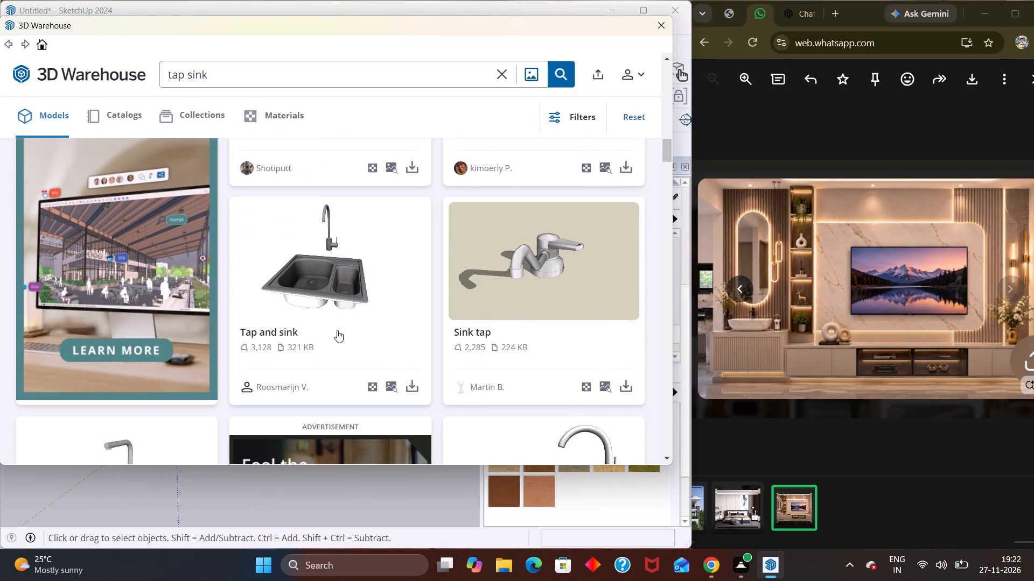
{"action": "scroll", "coordinate": [337, 330], "scroll_direction": "down", "scroll_amount": 5}
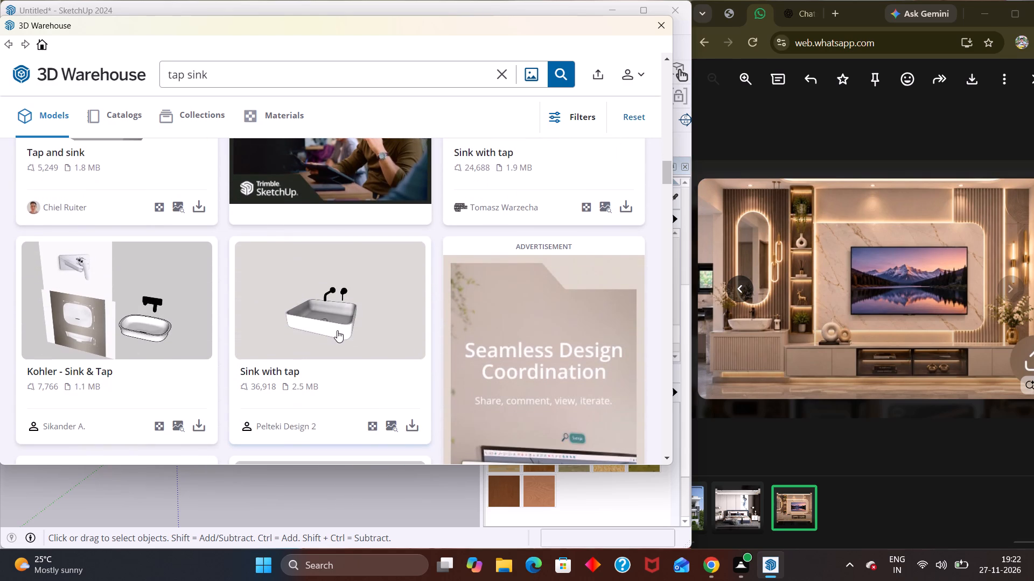
{"action": "scroll", "coordinate": [337, 330], "scroll_direction": "down", "scroll_amount": 3}
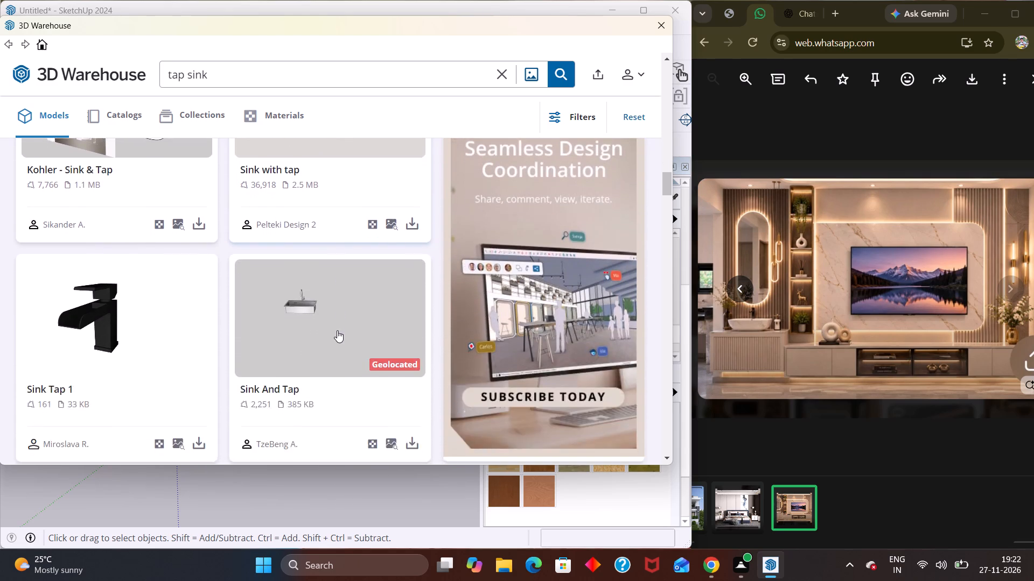
{"action": "scroll", "coordinate": [337, 330], "scroll_direction": "down", "scroll_amount": 5}
{"action": "scroll", "coordinate": [337, 330], "scroll_direction": "up", "scroll_amount": 4}
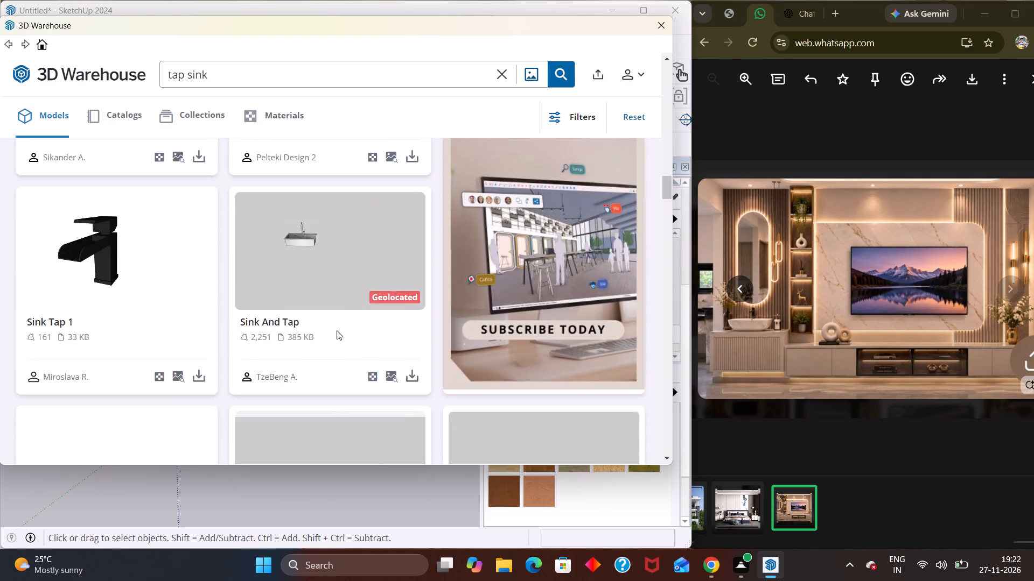
{"action": "scroll", "coordinate": [331, 330], "scroll_direction": "up", "scroll_amount": 3}
{"action": "scroll", "coordinate": [97, 296], "scroll_direction": "up", "scroll_amount": 2}
{"action": "scroll", "coordinate": [163, 358], "scroll_direction": "down", "scroll_amount": 1}
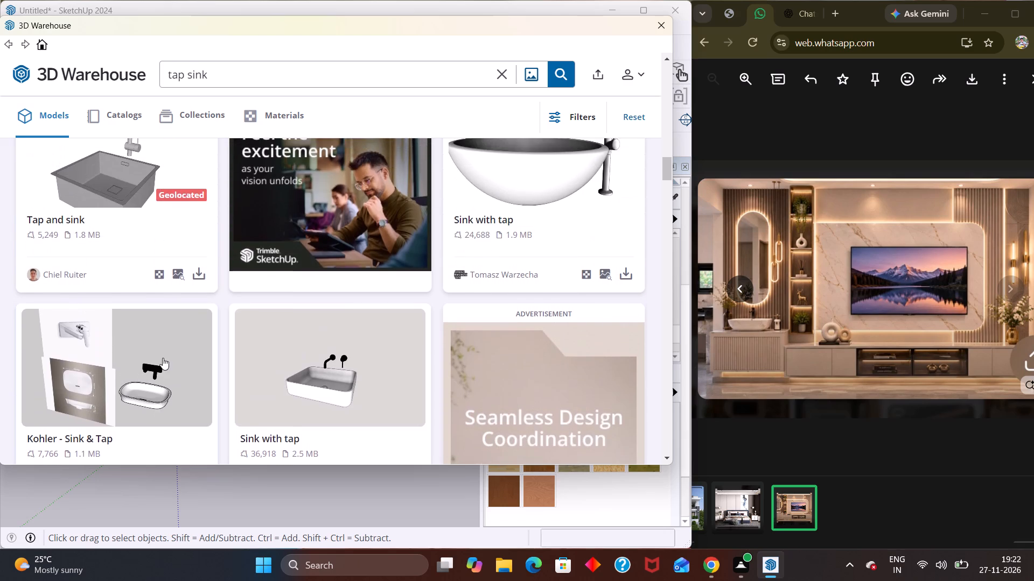
{"action": "scroll", "coordinate": [163, 358], "scroll_direction": "down", "scroll_amount": 1}
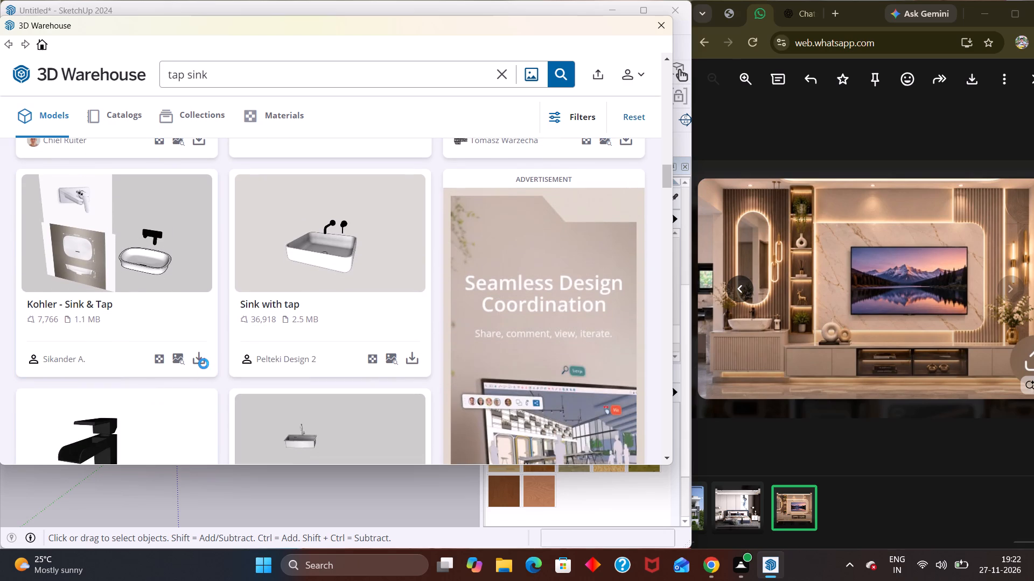
Load the "Kohler - Sink & Tap" model directly into the room model and place it in front of the fluted cabinet.
{"action": "left_click", "coordinate": [204, 364]}
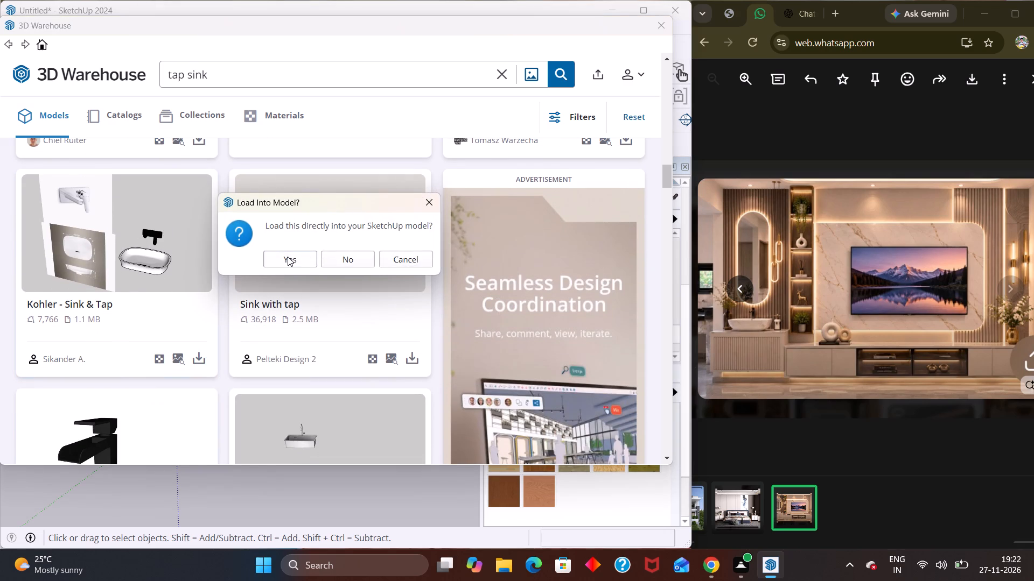
{"action": "left_click", "coordinate": [288, 257]}
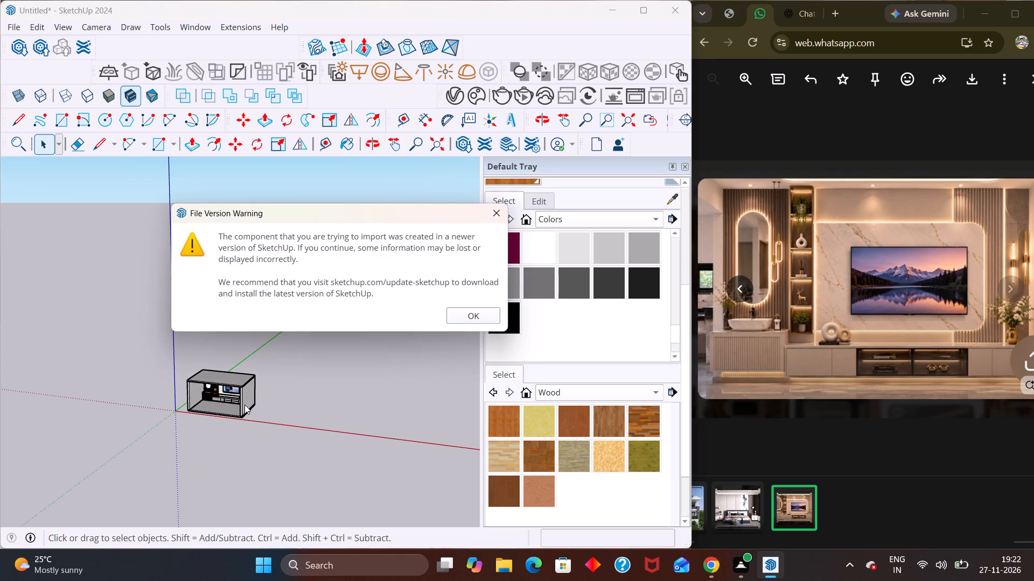
{"action": "left_click", "coordinate": [475, 320]}
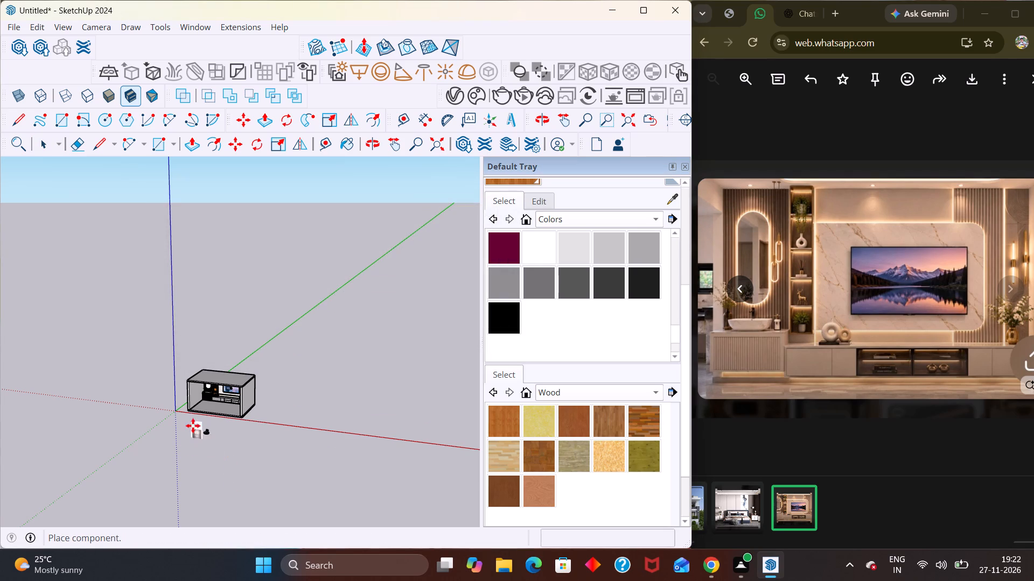
{"action": "scroll", "coordinate": [196, 419], "scroll_direction": "up", "scroll_amount": 20}
{"action": "scroll", "coordinate": [196, 419], "scroll_direction": "up", "scroll_amount": 3}
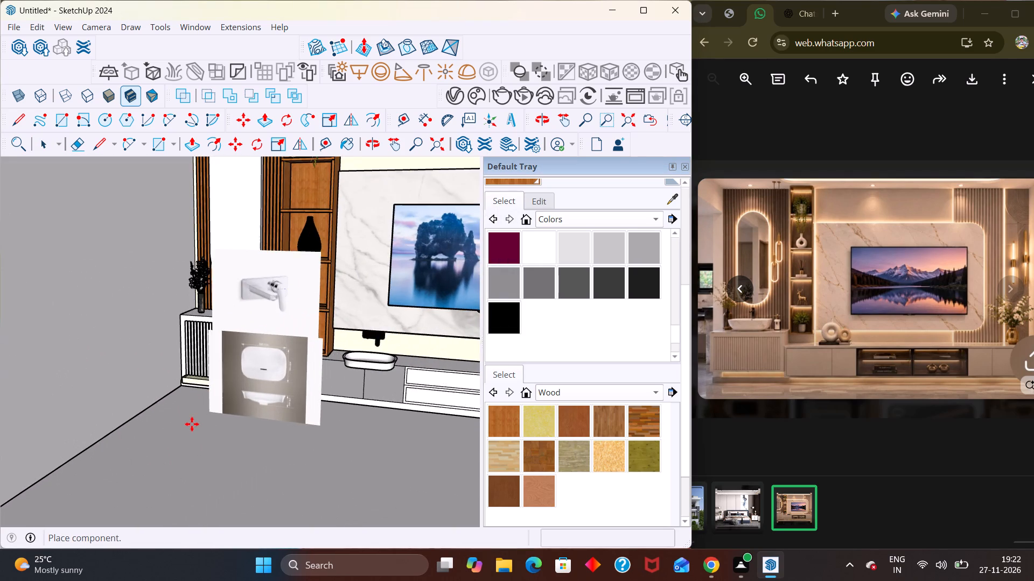
{"action": "middle_click_drag", "start_coordinate": [186, 431], "coordinate": [161, 467]}
{"action": "scroll", "coordinate": [154, 464], "scroll_direction": "up", "scroll_amount": 1}
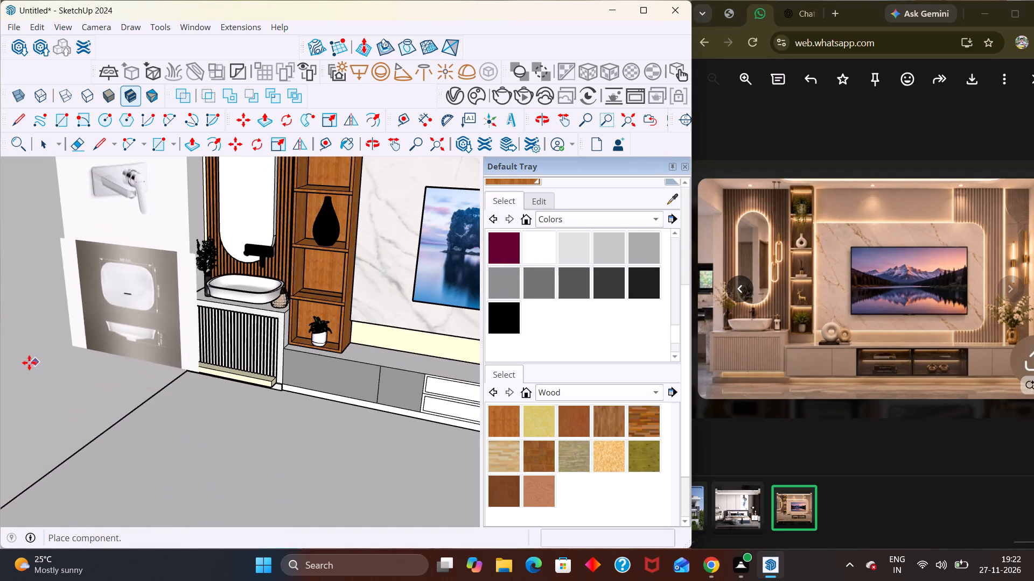
{"action": "scroll", "coordinate": [29, 363], "scroll_direction": "up", "scroll_amount": 5}
{"action": "scroll", "coordinate": [0, 409], "scroll_direction": "up", "scroll_amount": 1}
{"action": "scroll", "coordinate": [0, 422], "scroll_direction": "down", "scroll_amount": 4}
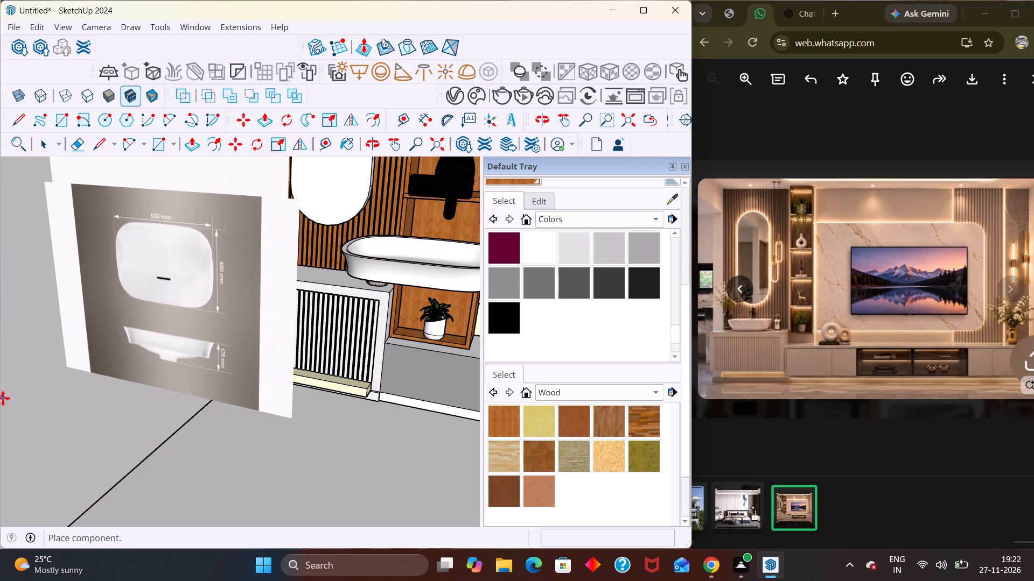
{"action": "left_click", "coordinate": [1, 408]}
Inside the Kohler sink component, delete the basin and tap picture boards, keeping only the 3D basin and tap.
{"action": "scroll", "coordinate": [15, 413], "scroll_direction": "down", "scroll_amount": 4}
{"action": "scroll", "coordinate": [63, 422], "scroll_direction": "down", "scroll_amount": 4}
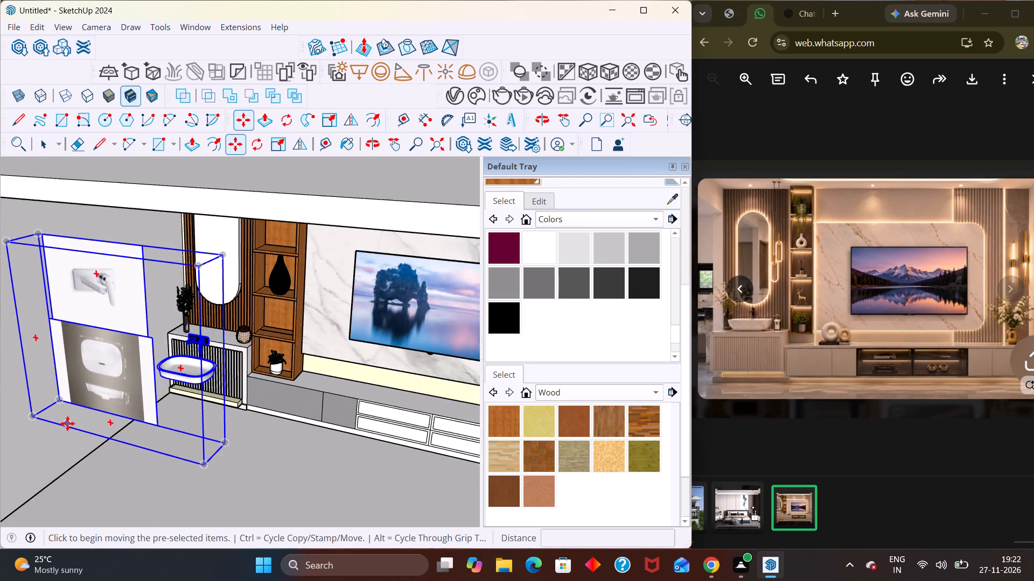
{"action": "middle_click_drag", "start_coordinate": [67, 423], "coordinate": [136, 385]}
{"action": "scroll", "coordinate": [136, 386], "scroll_direction": "up", "scroll_amount": 1}
{"action": "left_click", "coordinate": [135, 364]}
{"action": "double_click", "coordinate": [135, 364]}
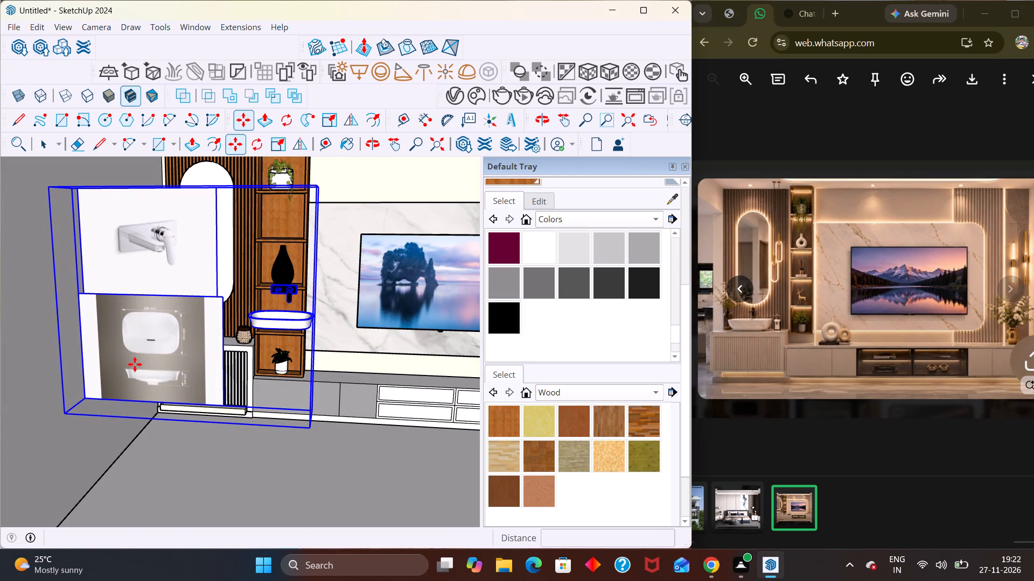
{"action": "key", "text": "space"}
{"action": "triple_click", "coordinate": [135, 364]}
{"action": "triple_click", "coordinate": [135, 364]}
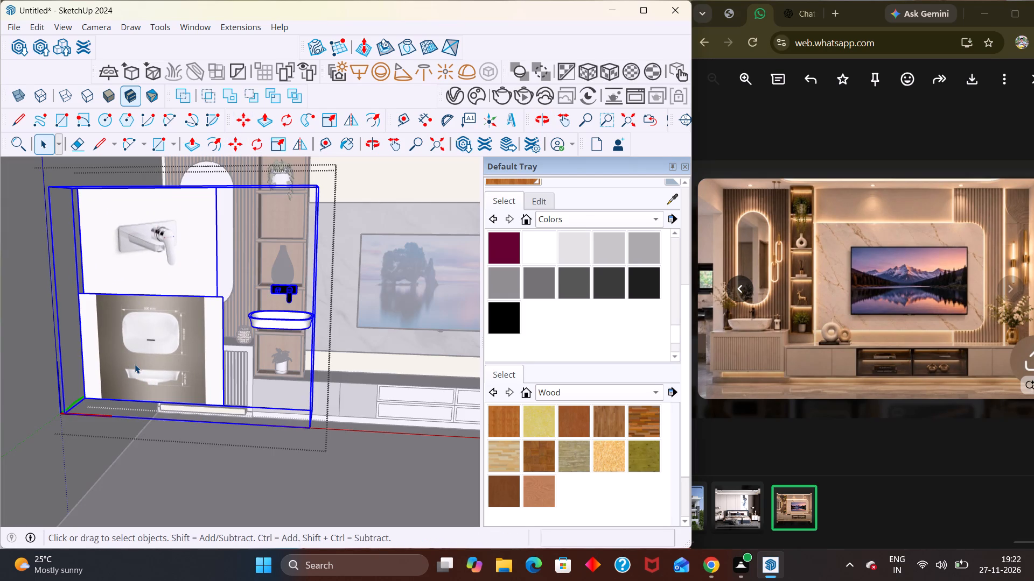
{"action": "key", "text": "Delete"}
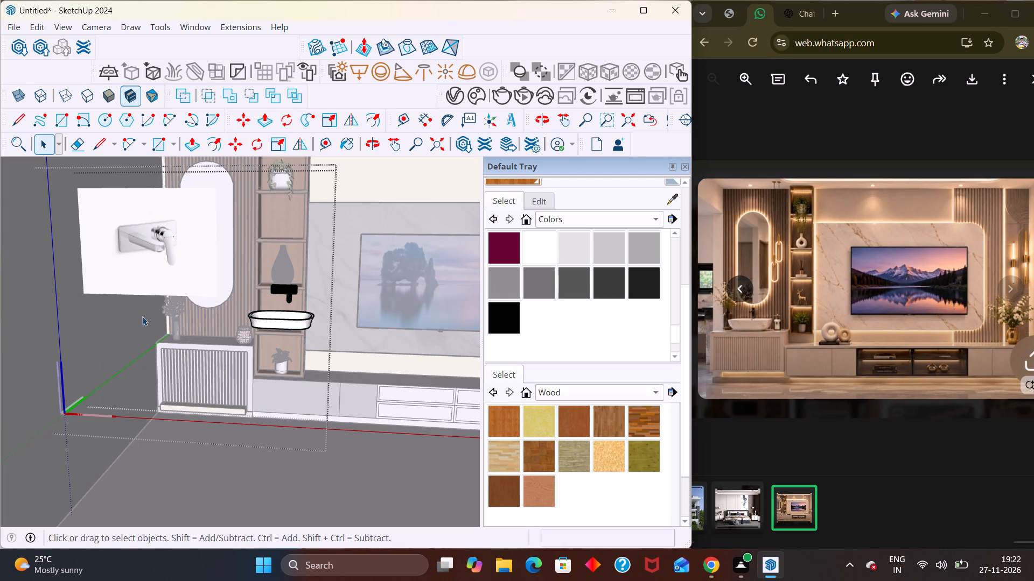
{"action": "left_click", "coordinate": [138, 287]}
{"action": "key", "text": "Delete"}
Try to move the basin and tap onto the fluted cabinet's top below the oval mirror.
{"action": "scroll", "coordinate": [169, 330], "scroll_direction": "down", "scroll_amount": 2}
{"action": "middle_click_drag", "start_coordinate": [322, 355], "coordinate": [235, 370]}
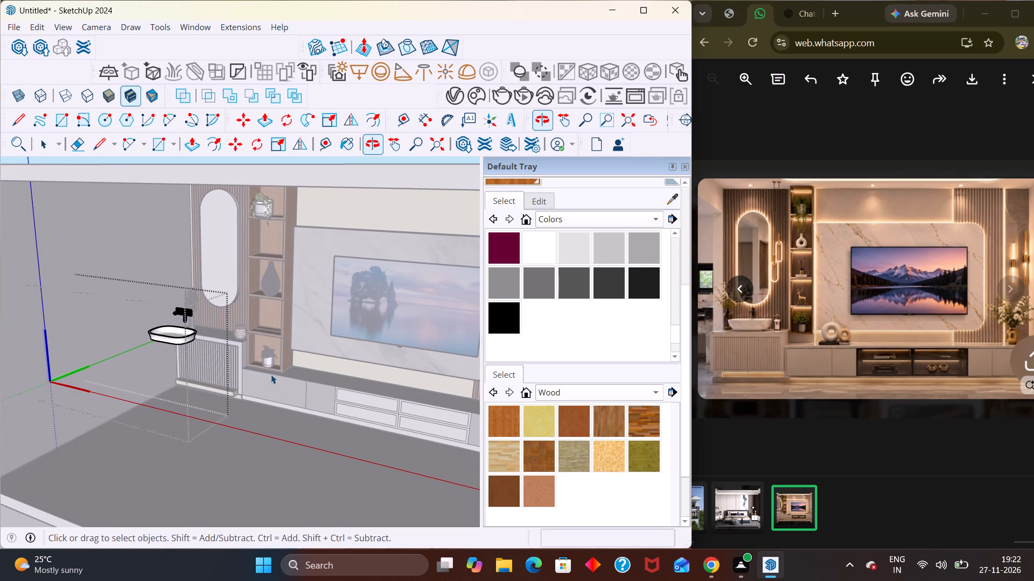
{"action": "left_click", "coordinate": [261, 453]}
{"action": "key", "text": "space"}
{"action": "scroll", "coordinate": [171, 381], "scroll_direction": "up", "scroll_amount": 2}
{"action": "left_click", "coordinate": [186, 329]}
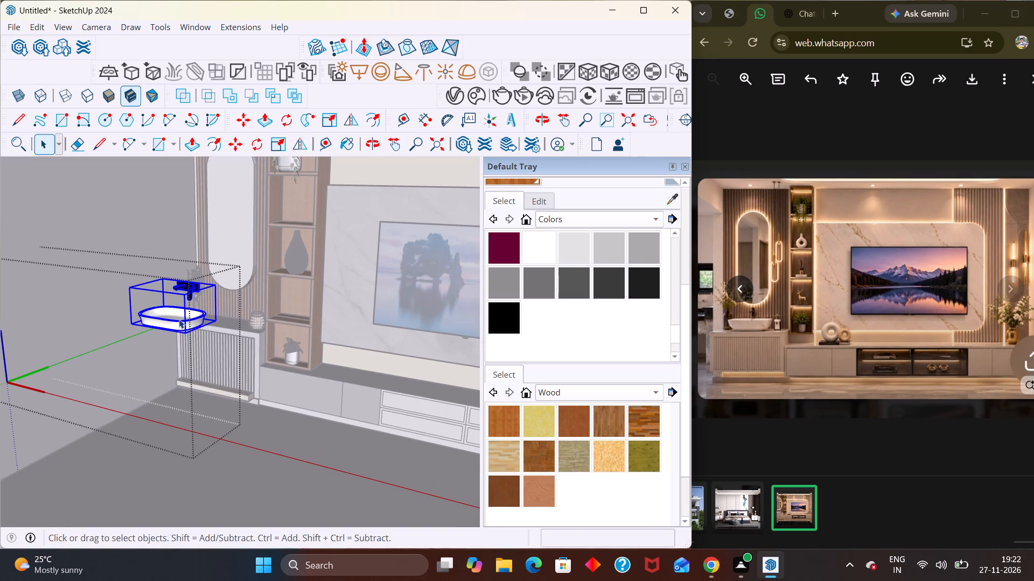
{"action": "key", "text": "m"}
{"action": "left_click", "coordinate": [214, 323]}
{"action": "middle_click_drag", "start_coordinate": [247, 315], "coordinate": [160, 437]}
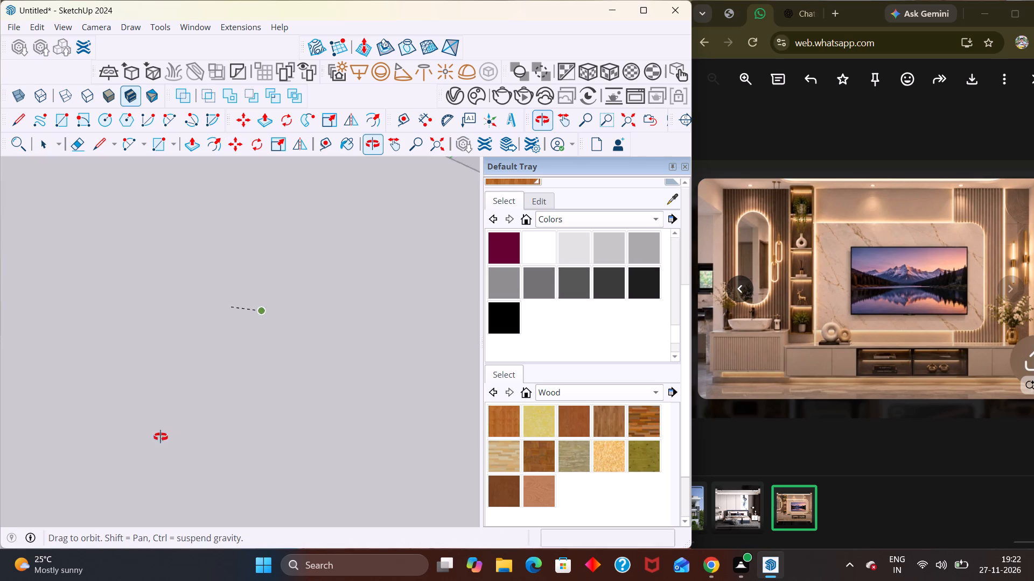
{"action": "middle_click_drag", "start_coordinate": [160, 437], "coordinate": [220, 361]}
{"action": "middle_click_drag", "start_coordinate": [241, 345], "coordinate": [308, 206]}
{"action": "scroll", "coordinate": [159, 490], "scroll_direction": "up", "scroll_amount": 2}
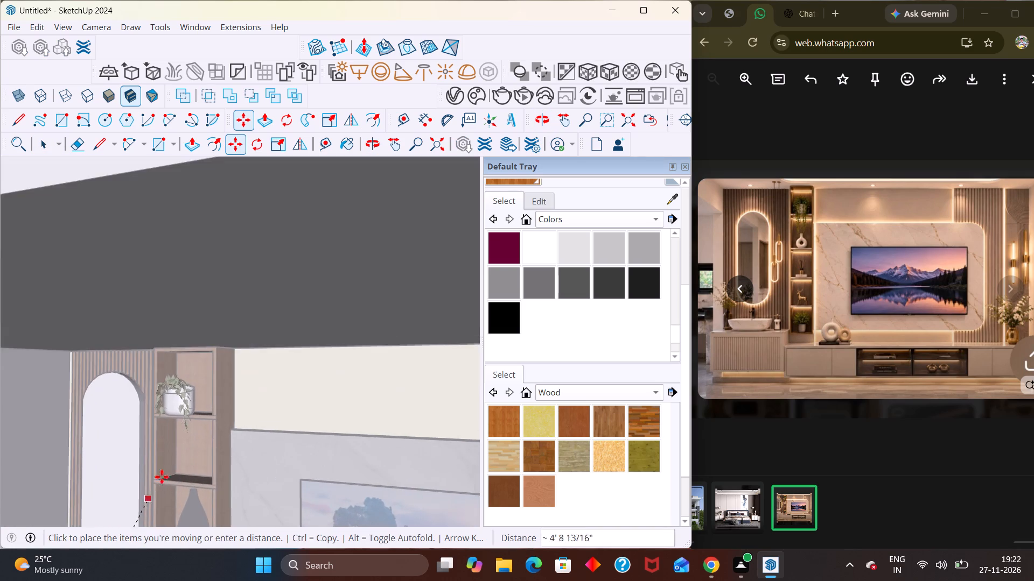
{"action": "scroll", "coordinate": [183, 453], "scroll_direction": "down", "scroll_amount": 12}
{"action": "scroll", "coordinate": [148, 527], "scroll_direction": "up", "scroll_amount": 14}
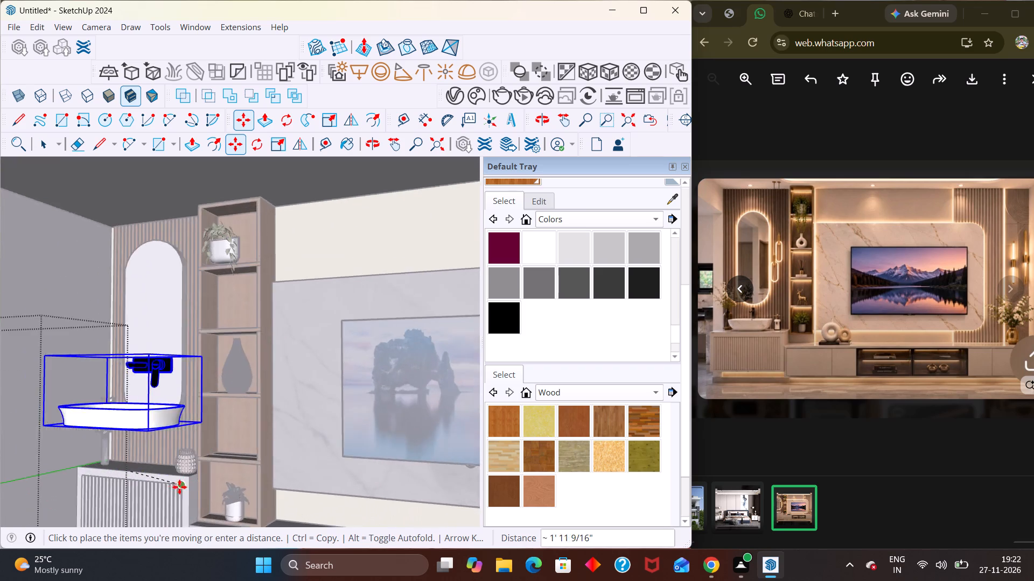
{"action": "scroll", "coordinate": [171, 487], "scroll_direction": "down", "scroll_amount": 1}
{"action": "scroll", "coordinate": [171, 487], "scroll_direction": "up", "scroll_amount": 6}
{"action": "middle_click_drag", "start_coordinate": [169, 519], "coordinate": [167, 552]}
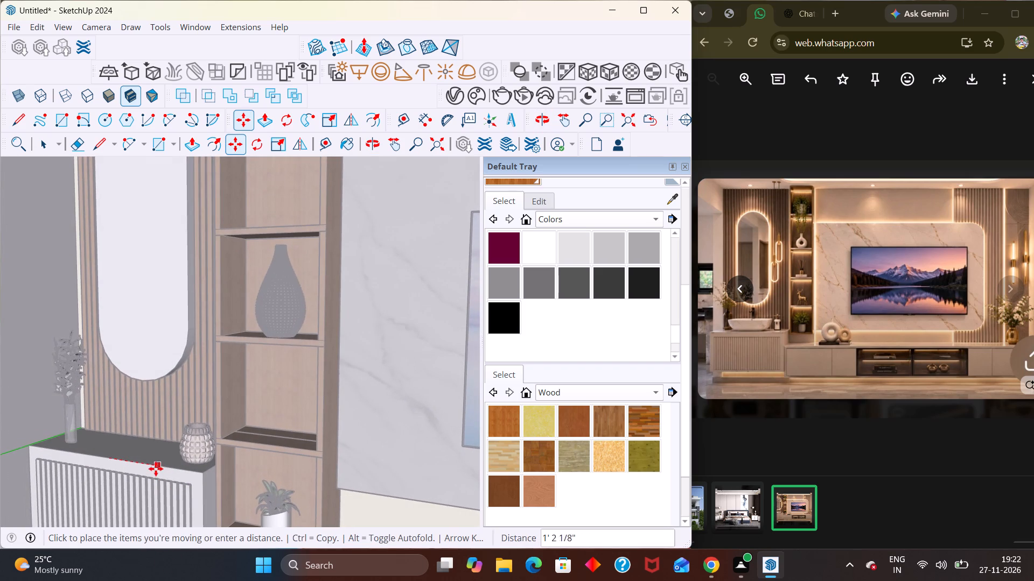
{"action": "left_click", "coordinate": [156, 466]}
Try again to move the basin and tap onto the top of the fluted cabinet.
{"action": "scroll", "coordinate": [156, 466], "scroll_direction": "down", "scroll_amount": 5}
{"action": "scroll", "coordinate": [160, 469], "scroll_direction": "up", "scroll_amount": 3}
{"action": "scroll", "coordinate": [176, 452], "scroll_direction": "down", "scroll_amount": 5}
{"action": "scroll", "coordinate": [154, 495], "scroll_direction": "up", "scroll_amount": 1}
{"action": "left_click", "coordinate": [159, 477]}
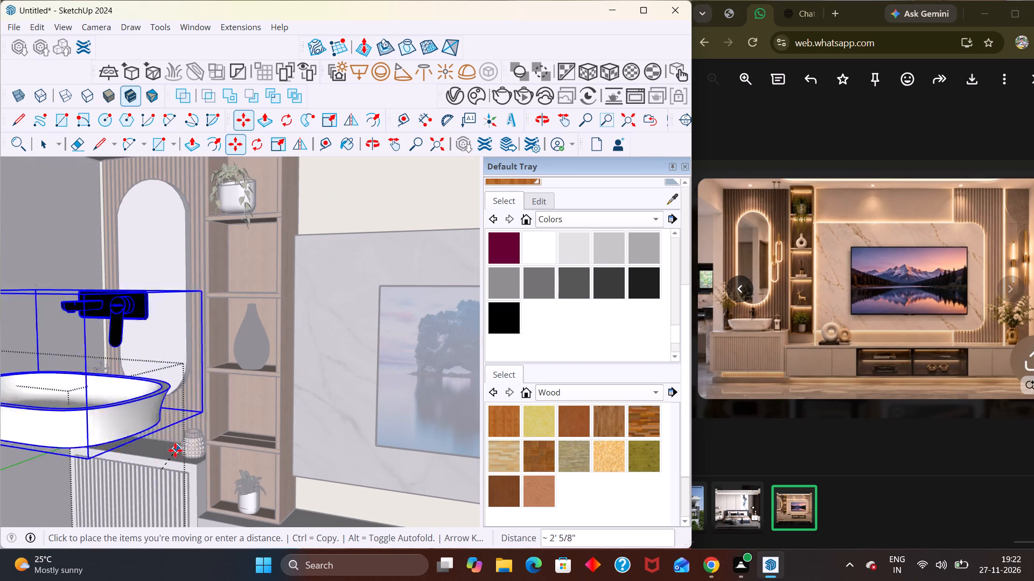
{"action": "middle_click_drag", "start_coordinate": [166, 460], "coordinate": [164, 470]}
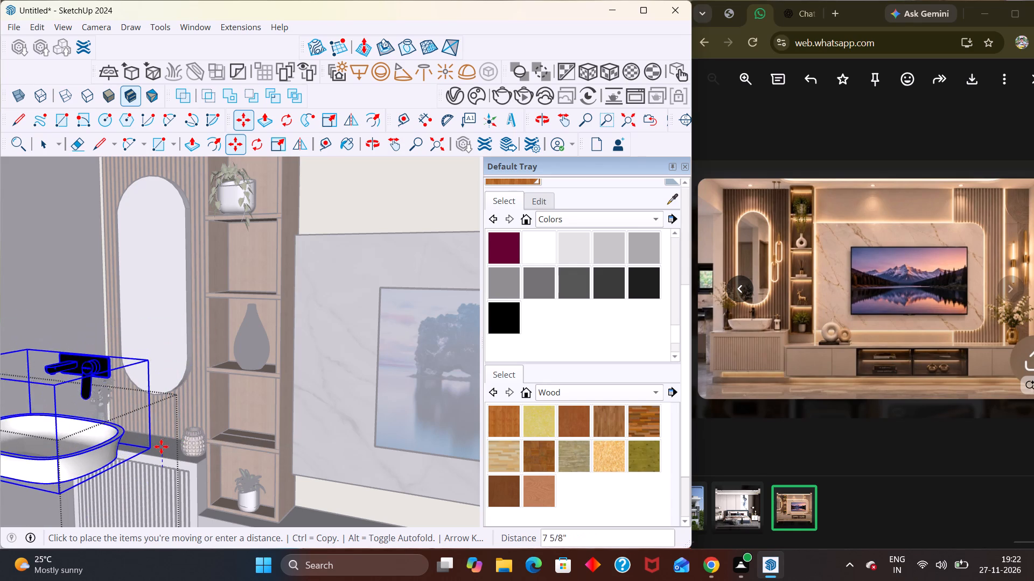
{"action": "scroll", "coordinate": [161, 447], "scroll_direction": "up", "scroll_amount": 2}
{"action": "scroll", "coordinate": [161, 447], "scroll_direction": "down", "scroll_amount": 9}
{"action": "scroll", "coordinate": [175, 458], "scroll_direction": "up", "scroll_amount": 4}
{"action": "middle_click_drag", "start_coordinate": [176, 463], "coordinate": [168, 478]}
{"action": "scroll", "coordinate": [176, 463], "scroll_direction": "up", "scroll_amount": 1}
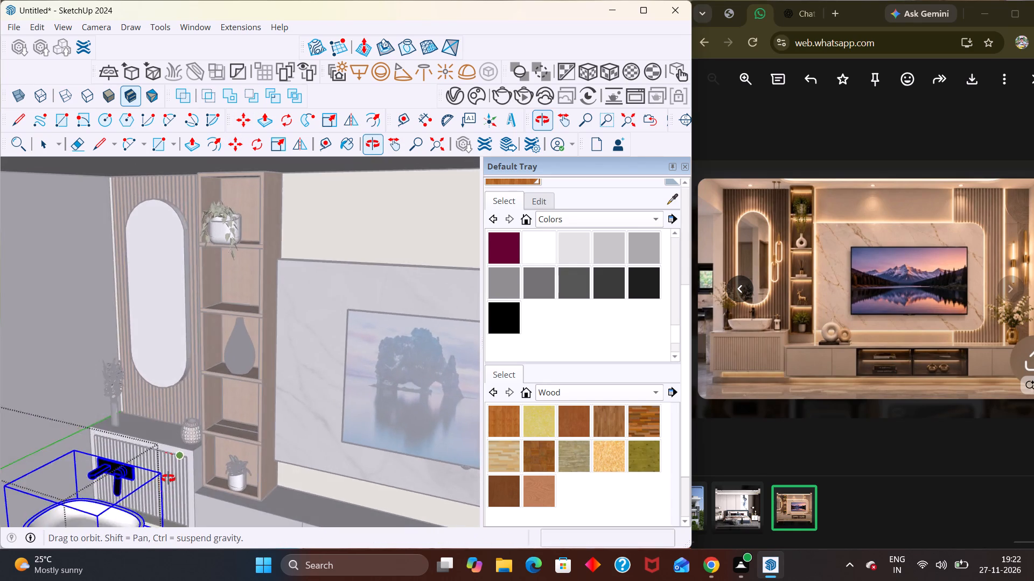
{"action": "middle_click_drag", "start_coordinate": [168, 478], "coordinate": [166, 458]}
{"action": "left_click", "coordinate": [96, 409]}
Move the basin and tap by its lower corner onto the fluted cabinet's top, beside the small patterned vase.
{"action": "scroll", "coordinate": [185, 458], "scroll_direction": "down", "scroll_amount": 1}
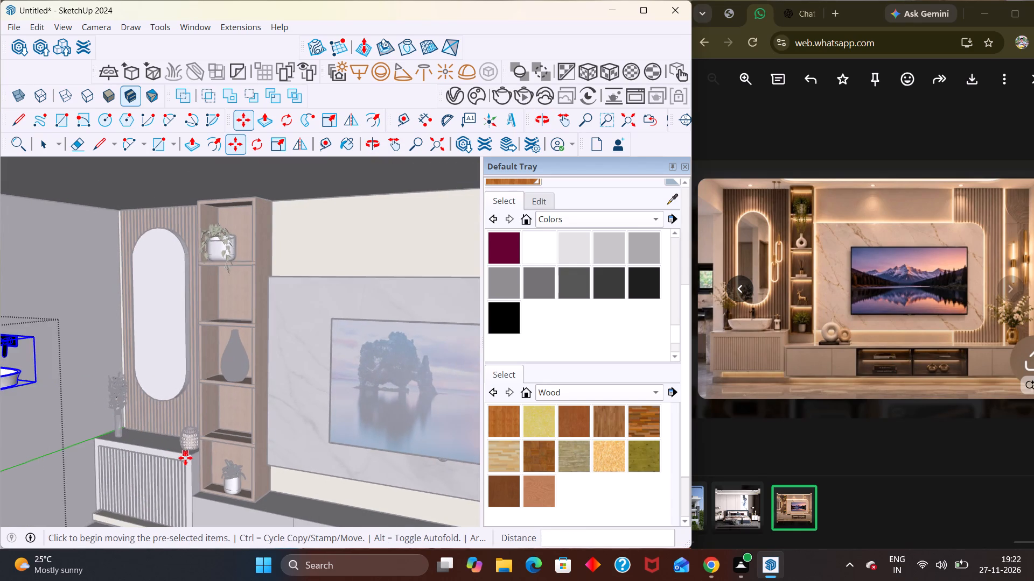
{"action": "scroll", "coordinate": [202, 457], "scroll_direction": "down", "scroll_amount": 7}
{"action": "scroll", "coordinate": [143, 499], "scroll_direction": "up", "scroll_amount": 4}
{"action": "middle_click_drag", "start_coordinate": [128, 467], "coordinate": [112, 435]}
{"action": "middle_click_drag", "start_coordinate": [101, 437], "coordinate": [80, 464]}
{"action": "key", "text": "m"}
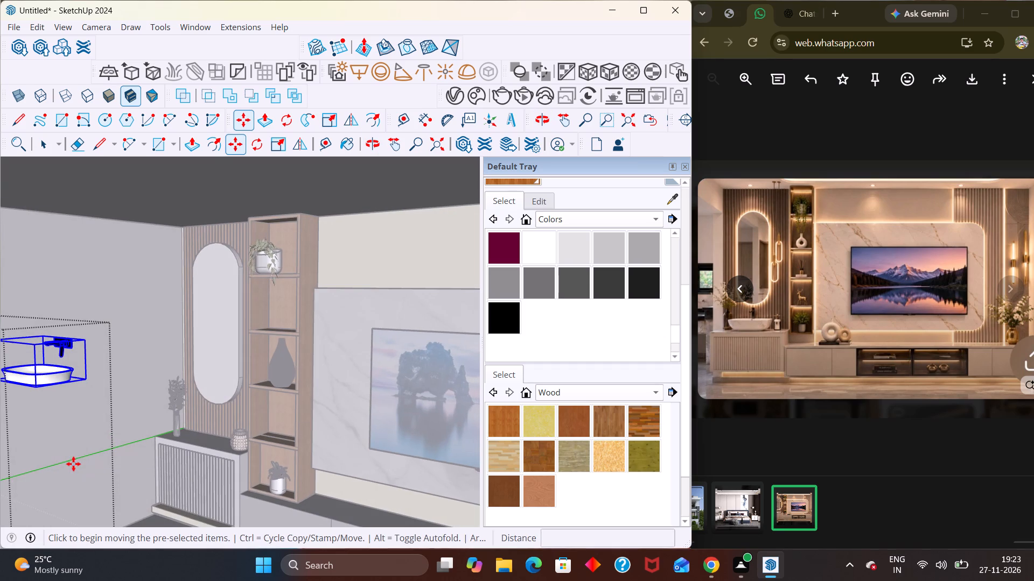
{"action": "left_click", "coordinate": [87, 383]}
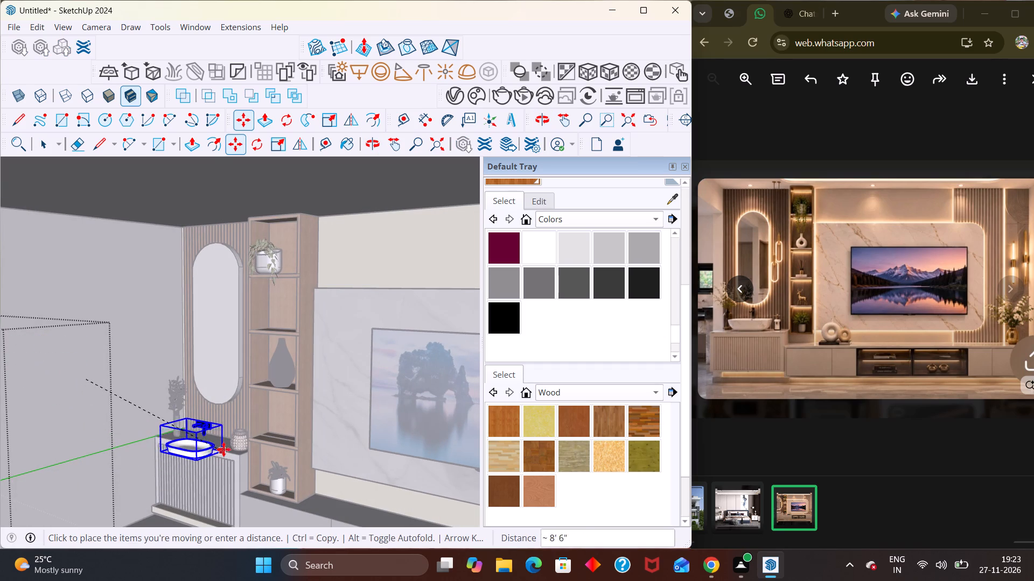
{"action": "left_click", "coordinate": [242, 444]}
Shift the basin and tap by its lower corner about 5 5/16" at the fluted cabinet's top, beside the small patterned vase.
{"action": "scroll", "coordinate": [242, 453], "scroll_direction": "up", "scroll_amount": 7}
{"action": "middle_click_drag", "start_coordinate": [237, 479], "coordinate": [239, 500]}
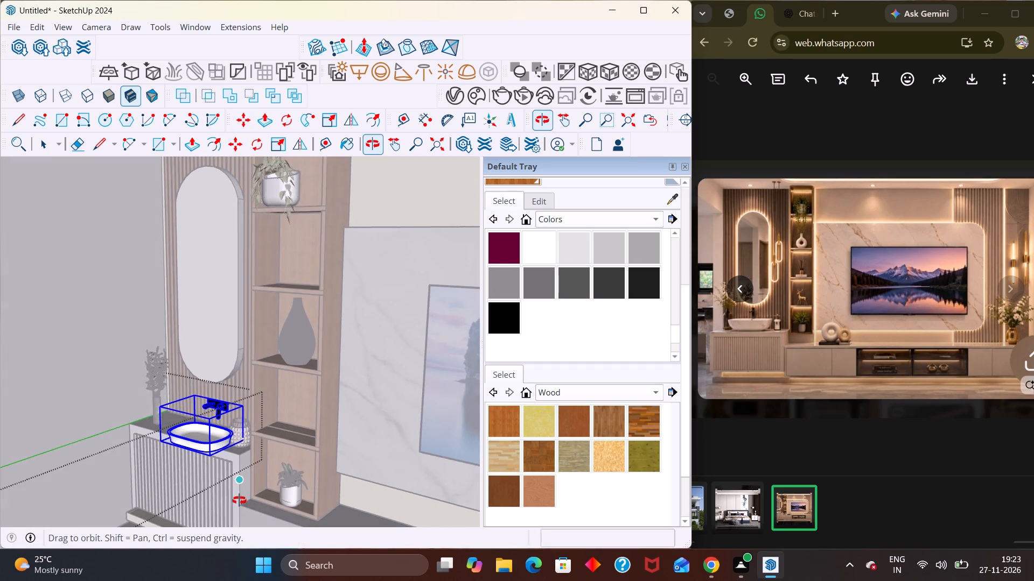
{"action": "middle_click_drag", "start_coordinate": [239, 500], "coordinate": [244, 505]}
{"action": "scroll", "coordinate": [241, 503], "scroll_direction": "up", "scroll_amount": 7}
{"action": "middle_click_drag", "start_coordinate": [224, 459], "coordinate": [241, 489]}
{"action": "key", "text": "m"}
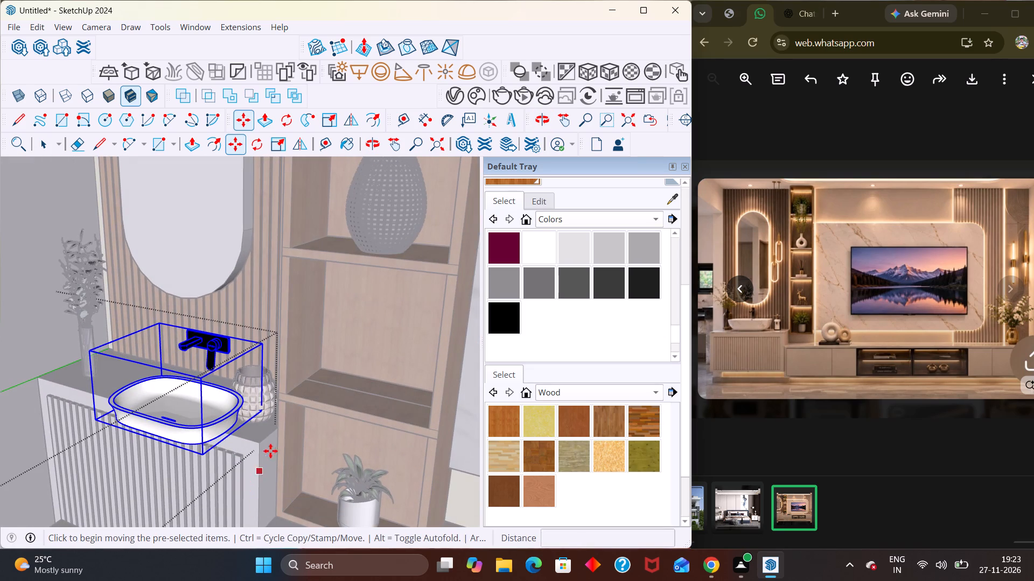
{"action": "left_click", "coordinate": [260, 414]}
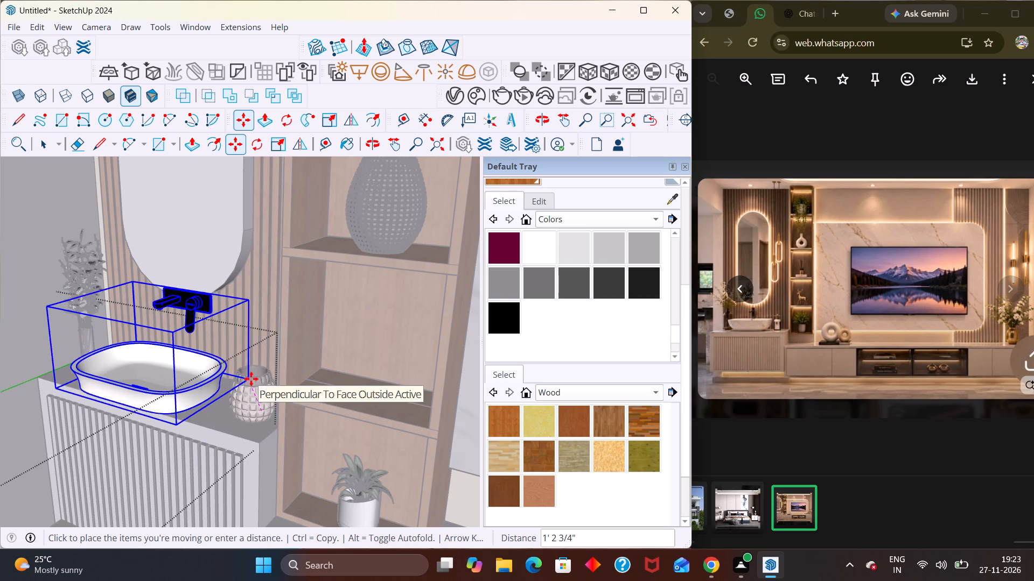
{"action": "middle_click_drag", "start_coordinate": [142, 442], "coordinate": [50, 476]}
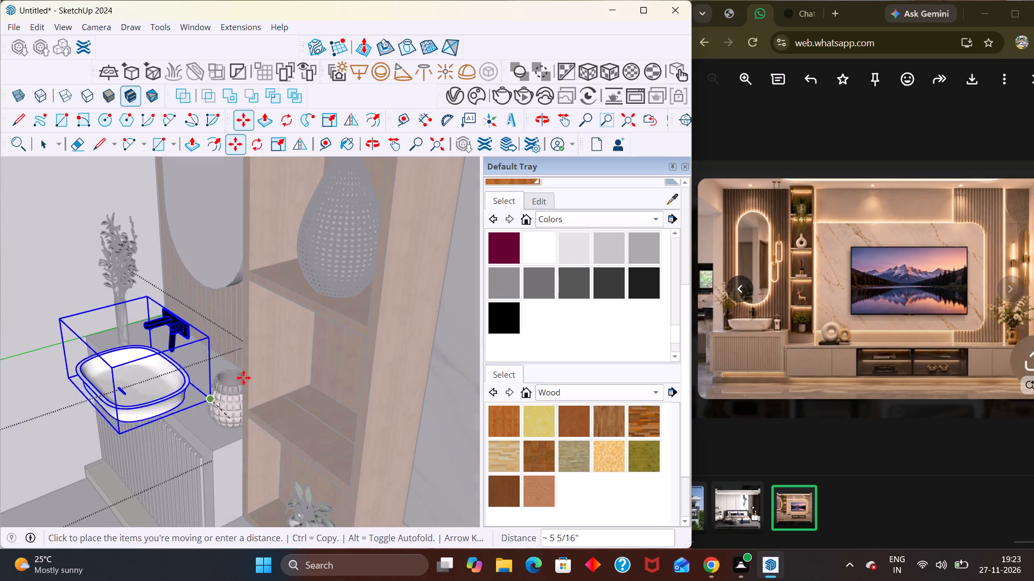
{"action": "left_click", "coordinate": [242, 377]}
Move the basin and tap by its lower front corner onto the cabinet top's front edge, clear of the patterned vase.
{"action": "middle_click_drag", "start_coordinate": [248, 385], "coordinate": [356, 337]}
{"action": "scroll", "coordinate": [343, 349], "scroll_direction": "up", "scroll_amount": 3}
{"action": "middle_click", "coordinate": [357, 336]}
{"action": "middle_click_drag", "start_coordinate": [268, 389], "coordinate": [268, 389]}
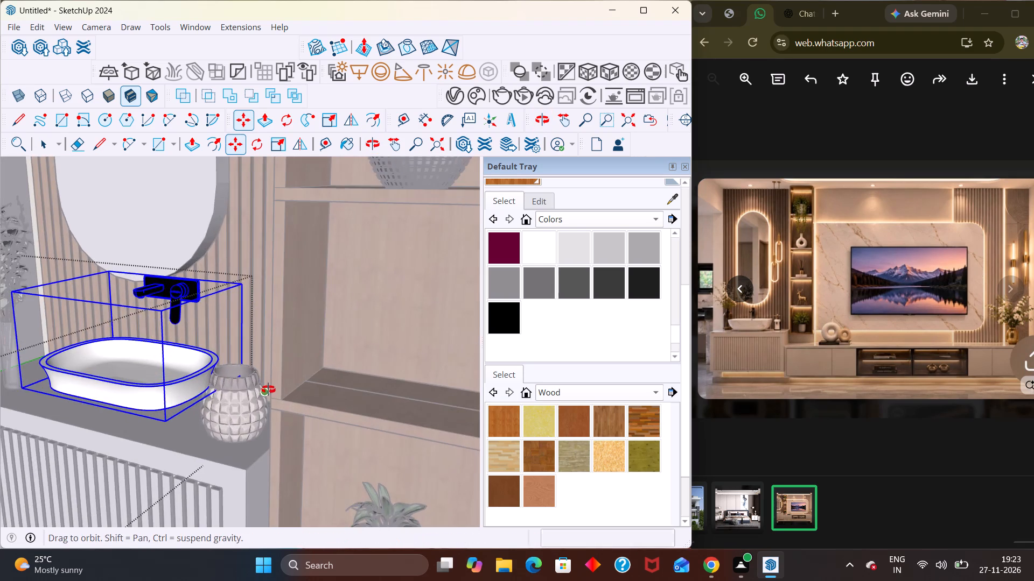
{"action": "middle_click_drag", "start_coordinate": [268, 389], "coordinate": [394, 360]}
{"action": "key", "text": "m"}
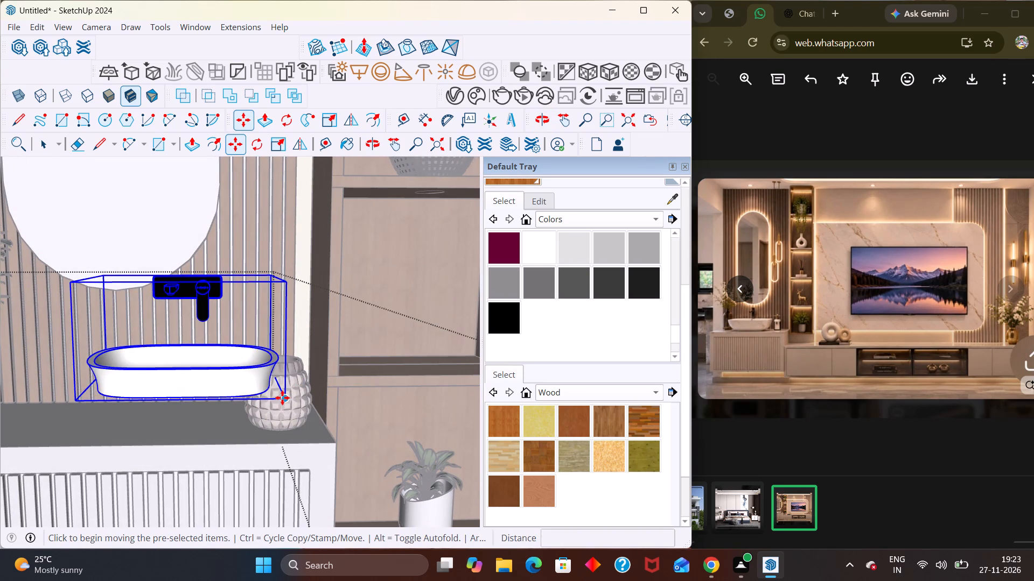
{"action": "left_click", "coordinate": [282, 398]}
{"action": "left_click", "coordinate": [209, 440]}
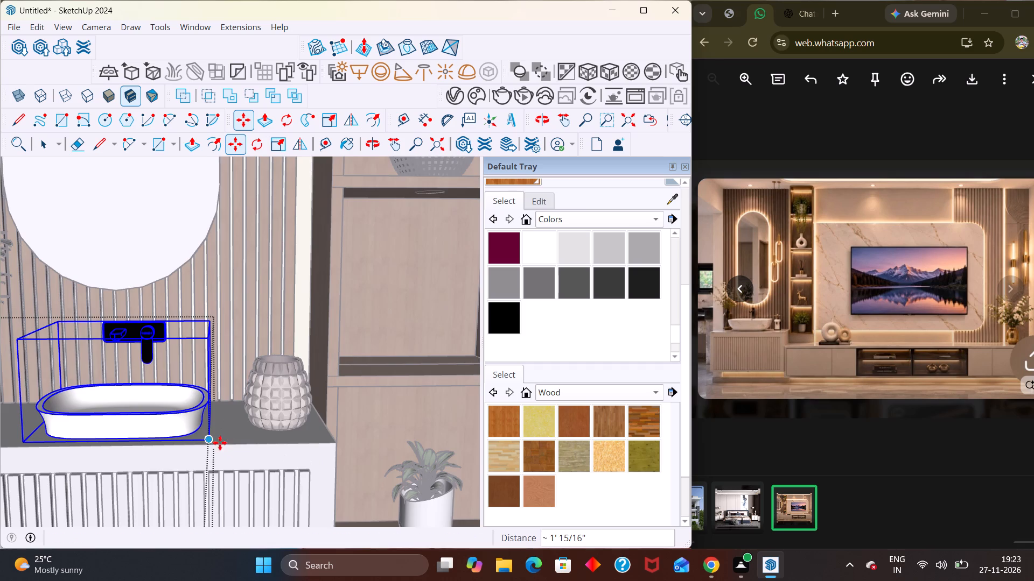
Nudge the basin and tap about 2" along the cabinet top away from the patterned vase, and leave the component.
{"action": "middle_click_drag", "start_coordinate": [232, 448], "coordinate": [63, 496]}
{"action": "scroll", "coordinate": [127, 409], "scroll_direction": "up", "scroll_amount": 2}
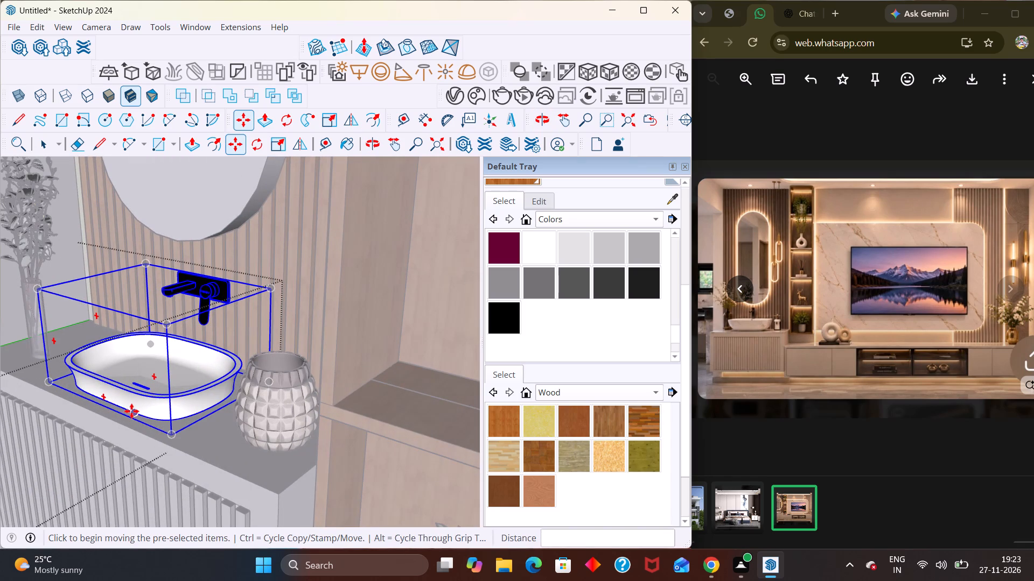
{"action": "scroll", "coordinate": [132, 402], "scroll_direction": "up", "scroll_amount": 5}
{"action": "middle_click_drag", "start_coordinate": [149, 402], "coordinate": [181, 439]}
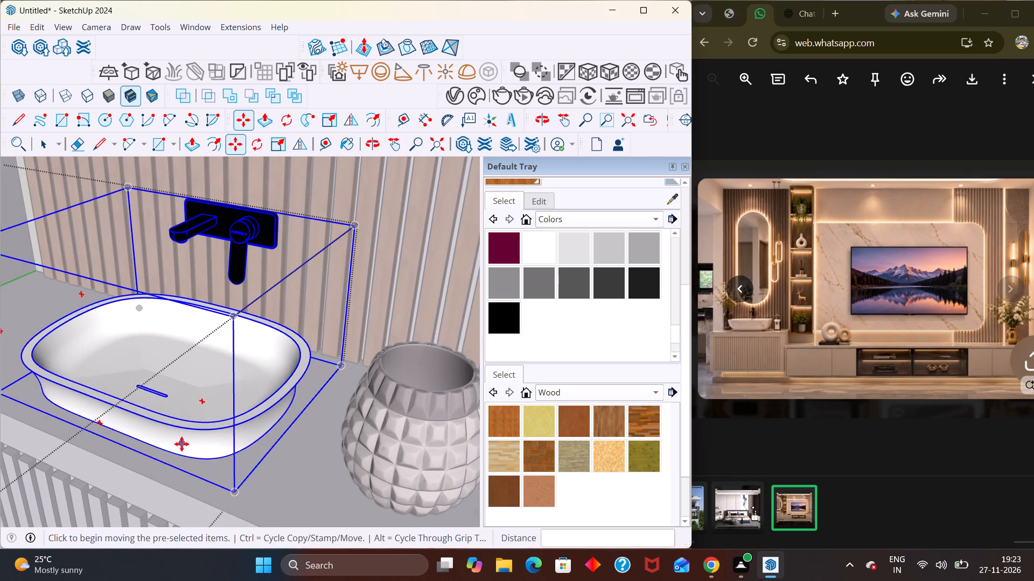
{"action": "middle_click_drag", "start_coordinate": [191, 449], "coordinate": [356, 416]}
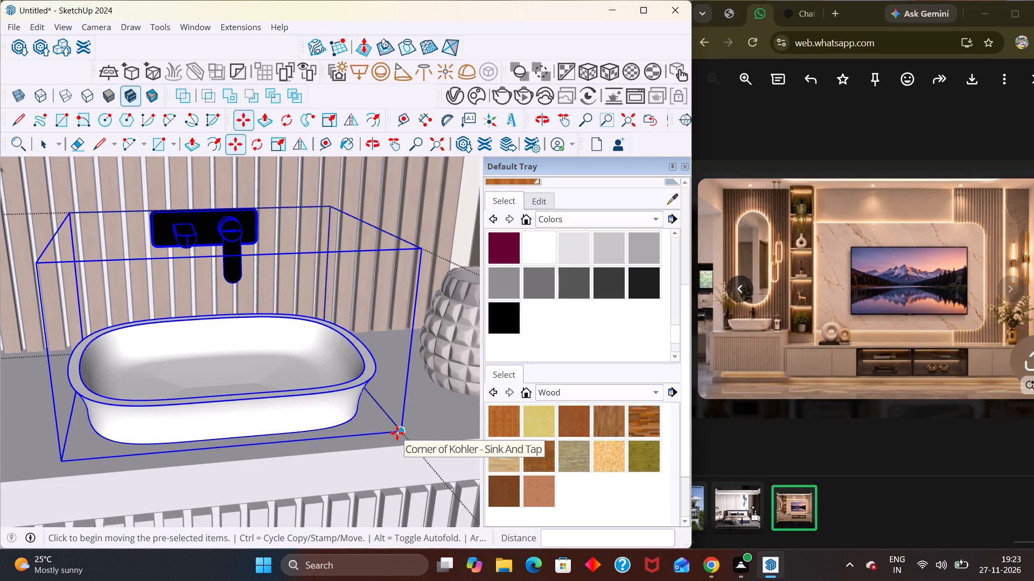
{"action": "left_click", "coordinate": [397, 433]}
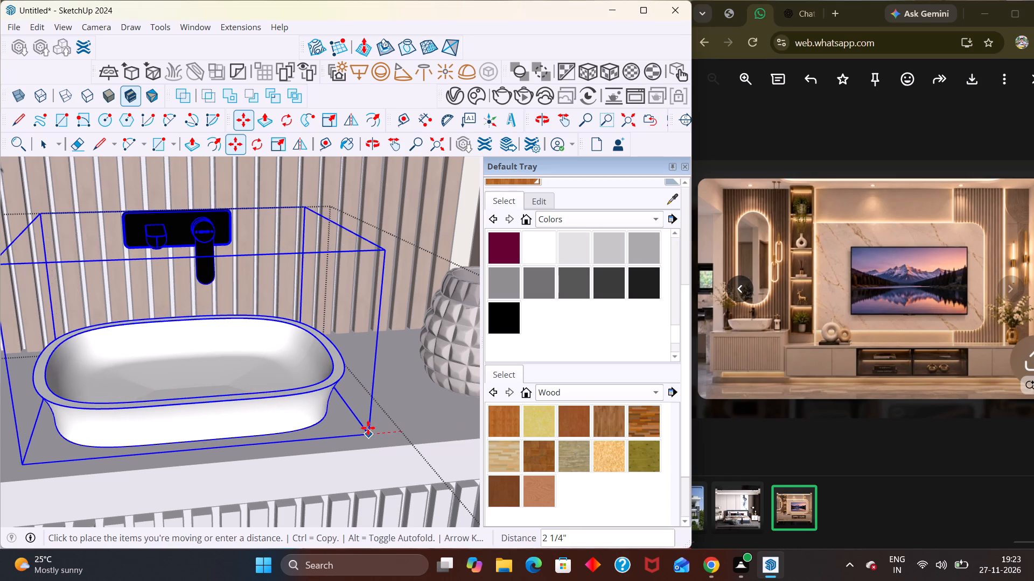
{"action": "left_click", "coordinate": [372, 425]}
{"action": "scroll", "coordinate": [368, 405], "scroll_direction": "down", "scroll_amount": 10}
{"action": "scroll", "coordinate": [298, 425], "scroll_direction": "up", "scroll_amount": 1}
{"action": "scroll", "coordinate": [294, 428], "scroll_direction": "down", "scroll_amount": 14}
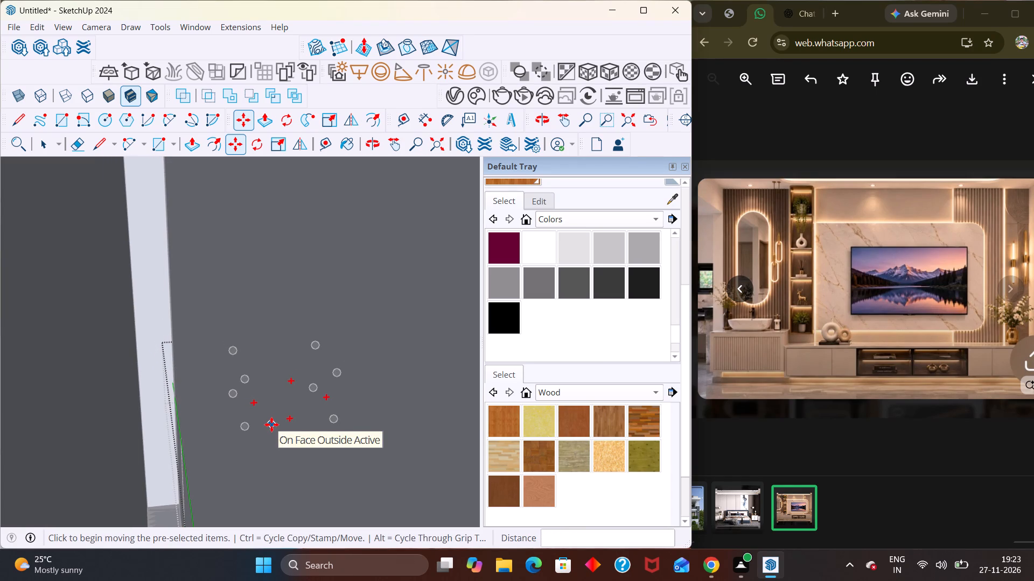
{"action": "key", "text": "shift+z"}
{"action": "scroll", "coordinate": [271, 424], "scroll_direction": "down", "scroll_amount": 5}
{"action": "key", "text": "space"}
{"action": "left_click", "coordinate": [260, 463]}
{"action": "left_click", "coordinate": [366, 488]}
Scale the basin and tap taller by about 1.26 with its base kept on the cabinet top.
{"action": "middle_click_drag", "start_coordinate": [287, 459], "coordinate": [264, 432]}
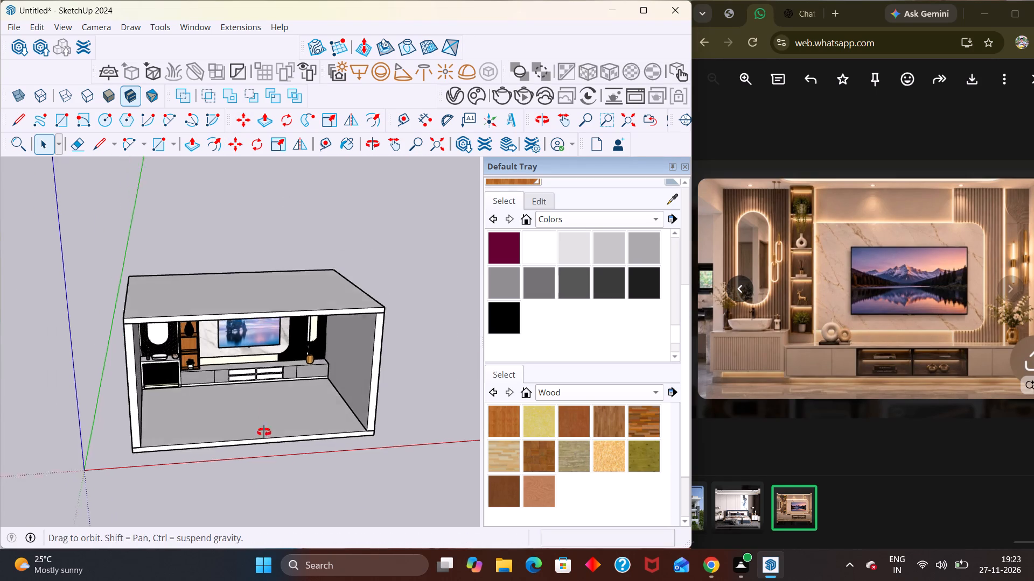
{"action": "middle_click_drag", "start_coordinate": [264, 432], "coordinate": [204, 382]}
{"action": "scroll", "coordinate": [244, 412], "scroll_direction": "up", "scroll_amount": 20}
{"action": "scroll", "coordinate": [209, 402], "scroll_direction": "up", "scroll_amount": 1}
{"action": "left_click", "coordinate": [209, 405]}
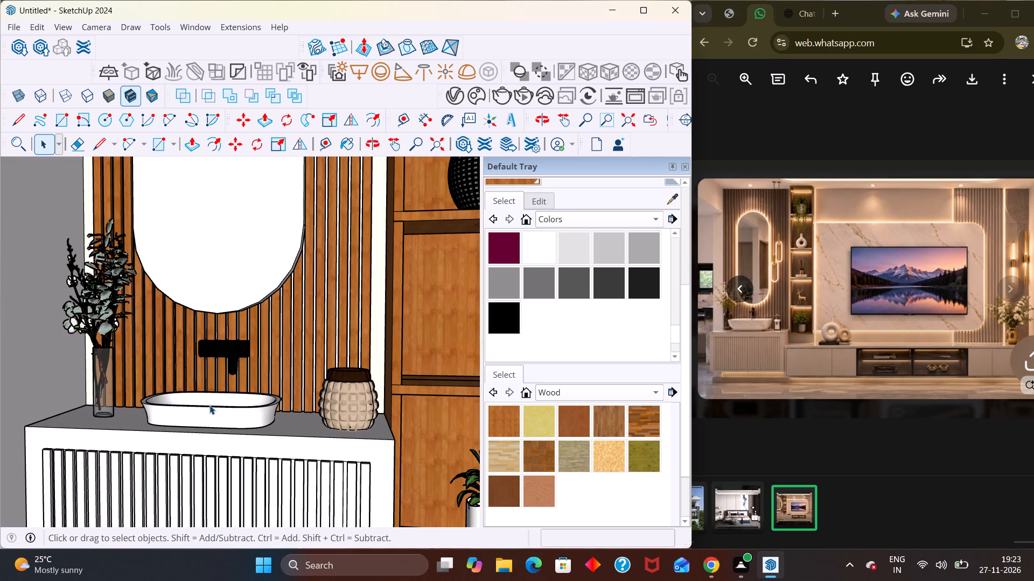
{"action": "key", "text": "s"}
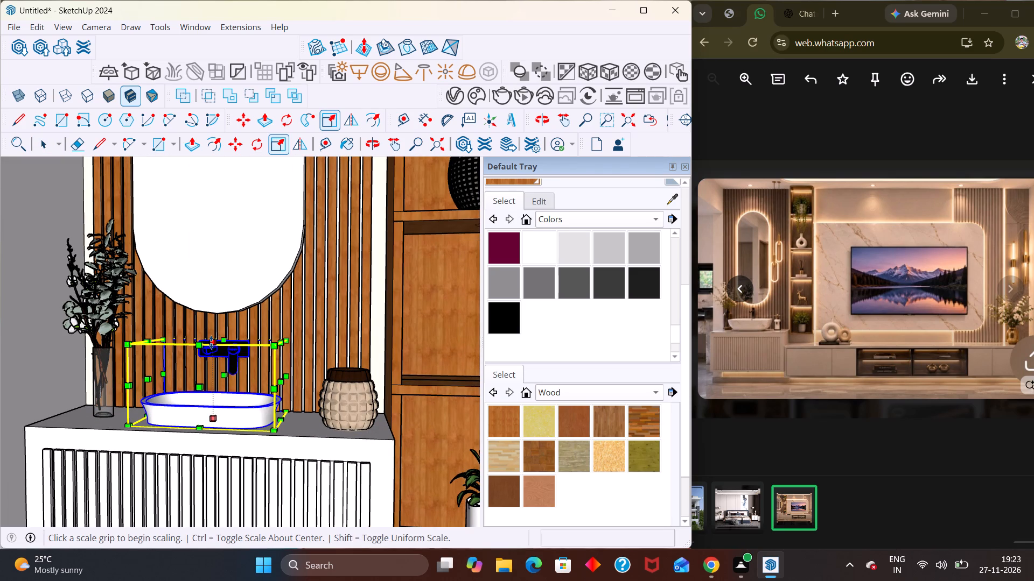
{"action": "left_click", "coordinate": [211, 342]}
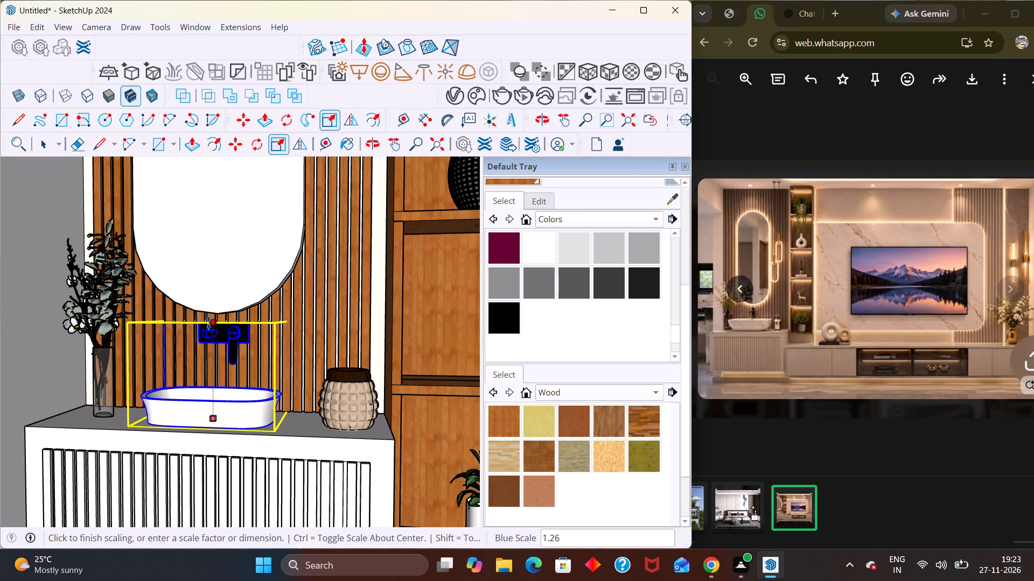
{"action": "scroll", "coordinate": [208, 323], "scroll_direction": "up", "scroll_amount": 5}
{"action": "left_click", "coordinate": [209, 320]}
Widen the basin and tap from both ends, scaling the end beside the glass flower vase by about 1.21.
{"action": "middle_click_drag", "start_coordinate": [223, 425], "coordinate": [225, 417]}
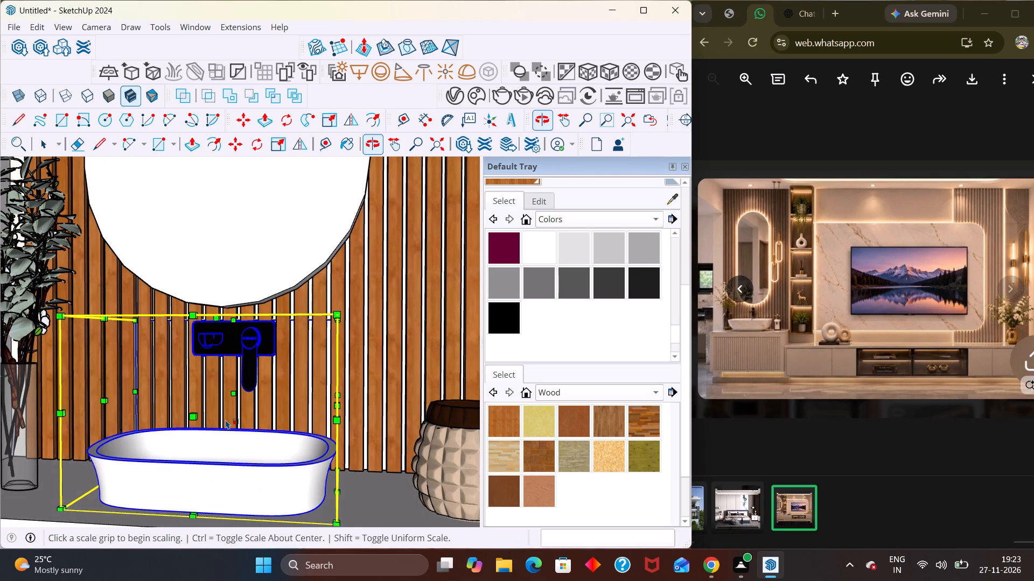
{"action": "scroll", "coordinate": [228, 423], "scroll_direction": "down", "scroll_amount": 7}
{"action": "scroll", "coordinate": [277, 424], "scroll_direction": "up", "scroll_amount": 3}
{"action": "left_click", "coordinate": [285, 415]}
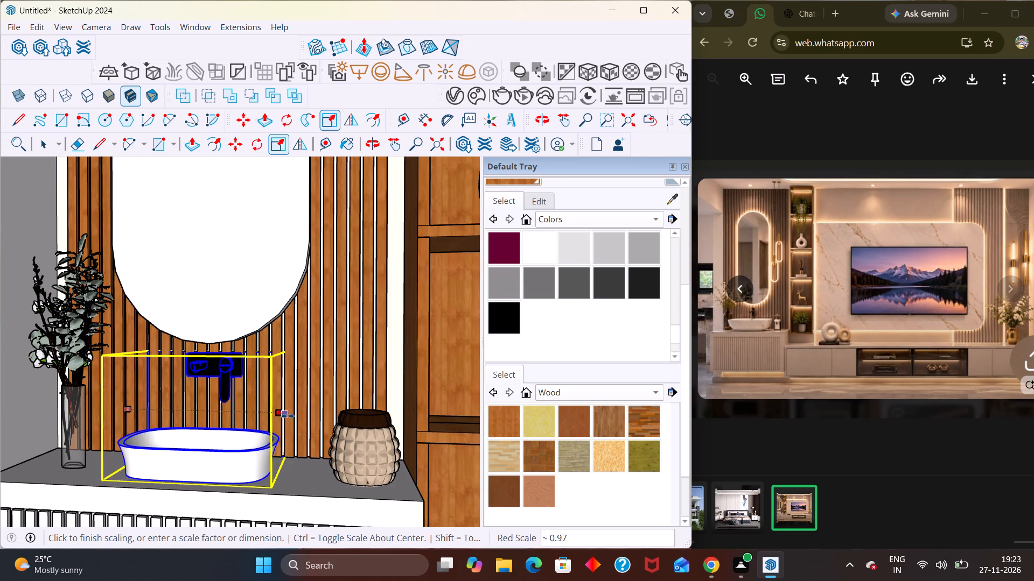
{"action": "left_click", "coordinate": [308, 417]}
{"action": "middle_click_drag", "start_coordinate": [250, 448], "coordinate": [277, 444]}
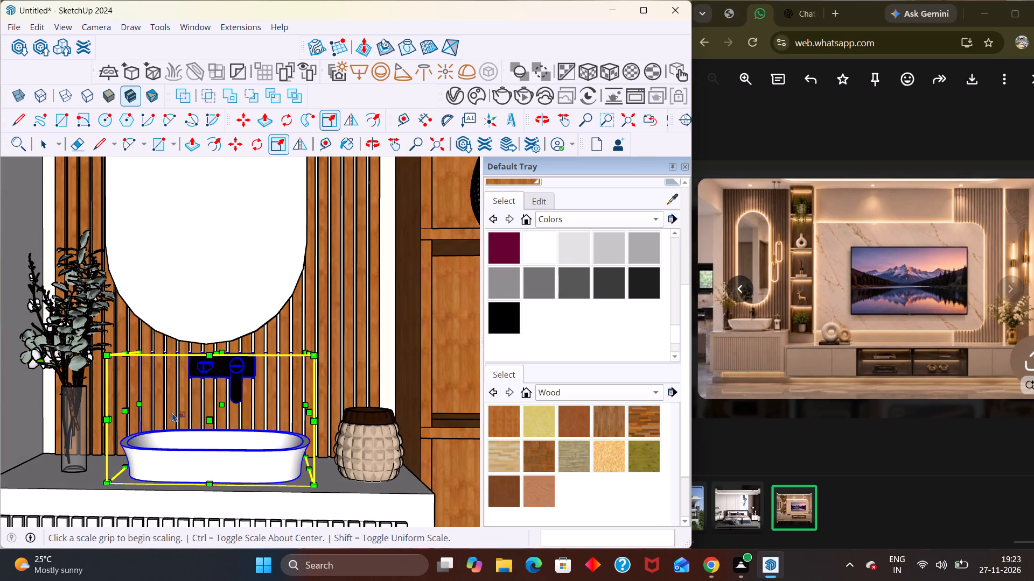
{"action": "left_click", "coordinate": [127, 410]}
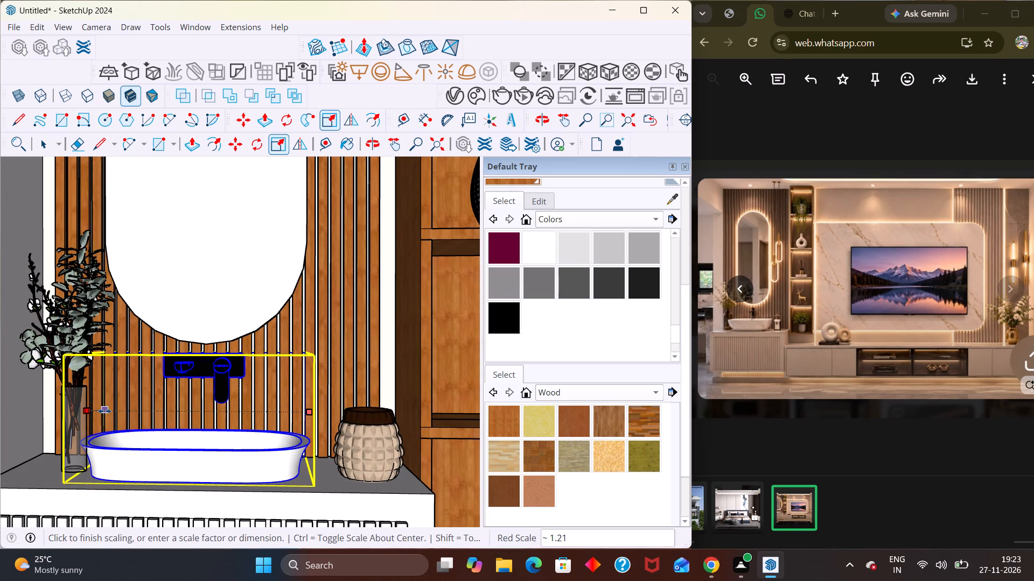
{"action": "left_click", "coordinate": [104, 411]}
{"action": "scroll", "coordinate": [106, 412], "scroll_direction": "down", "scroll_amount": 15}
{"action": "key", "text": "space"}
{"action": "scroll", "coordinate": [222, 410], "scroll_direction": "down", "scroll_amount": 3}
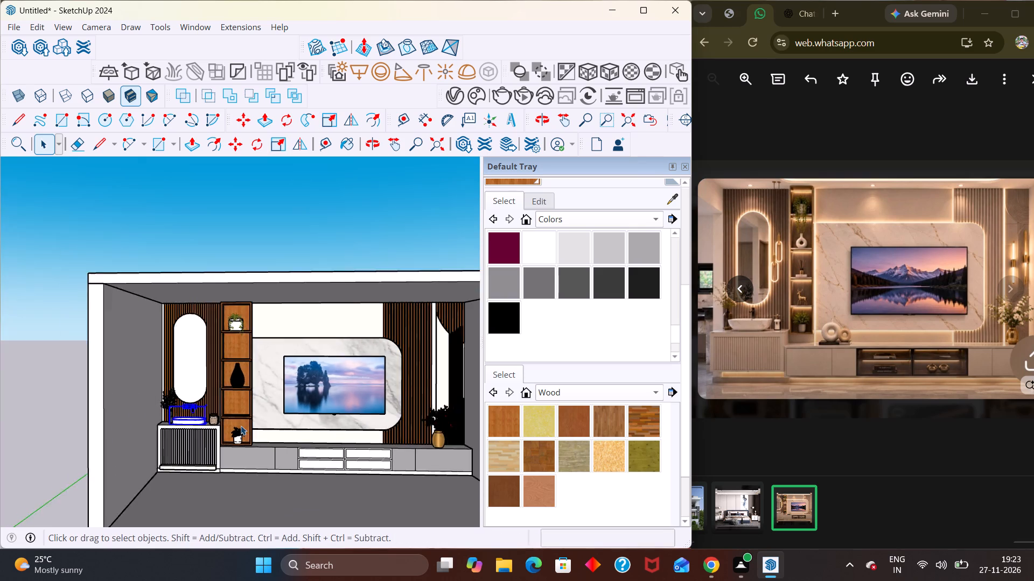
{"action": "scroll", "coordinate": [241, 426], "scroll_direction": "down", "scroll_amount": 4}
{"action": "left_click", "coordinate": [278, 289]}
Inside the decor group, delete the small patterned vase with the dark rim from the fluted cabinet's top.
{"action": "scroll", "coordinate": [261, 385], "scroll_direction": "up", "scroll_amount": 16}
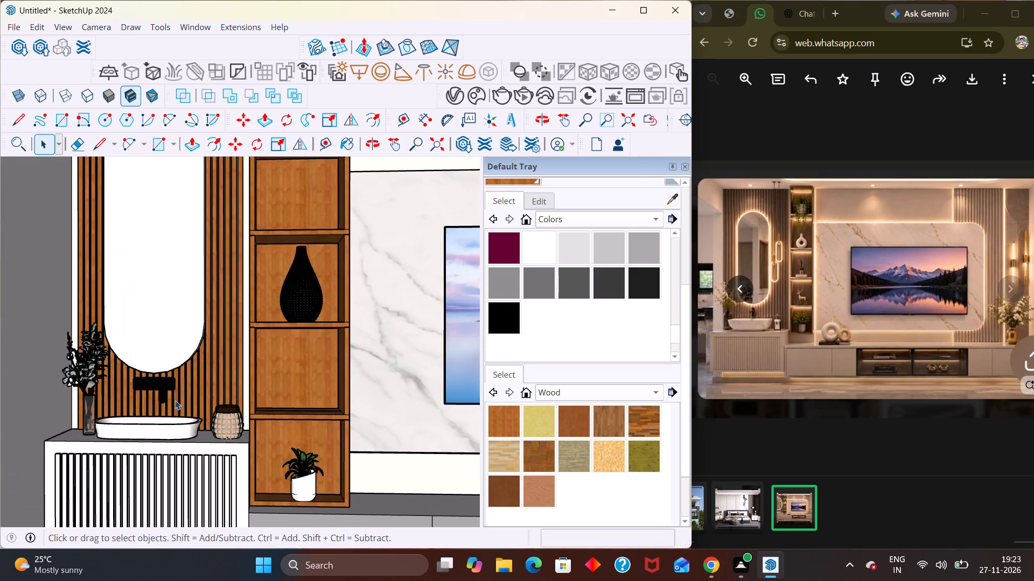
{"action": "scroll", "coordinate": [175, 400], "scroll_direction": "up", "scroll_amount": 2}
{"action": "middle_click_drag", "start_coordinate": [165, 394], "coordinate": [121, 467]}
{"action": "scroll", "coordinate": [262, 444], "scroll_direction": "up", "scroll_amount": 3}
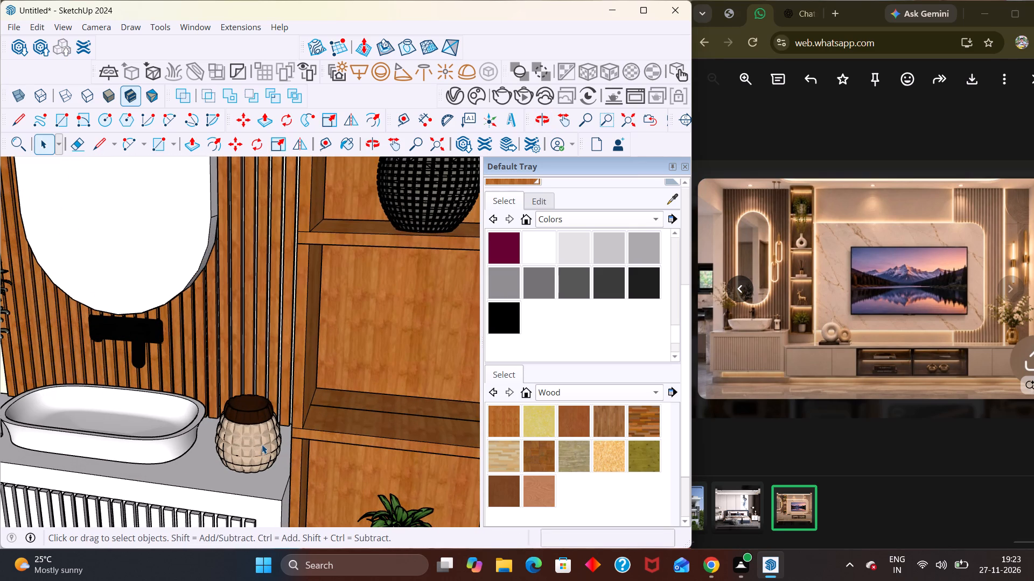
{"action": "left_click", "coordinate": [262, 444]}
{"action": "scroll", "coordinate": [289, 408], "scroll_direction": "down", "scroll_amount": 4}
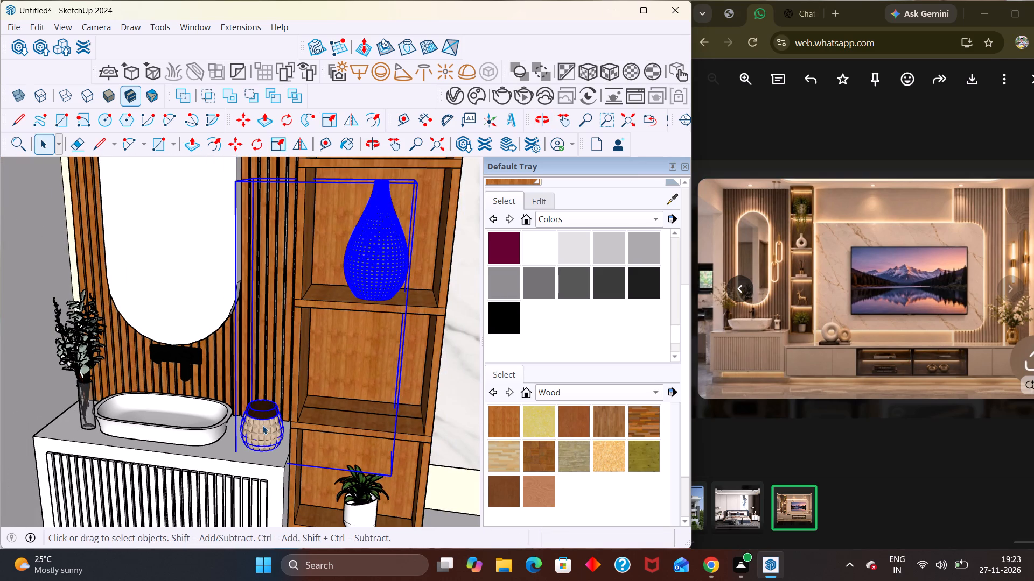
{"action": "triple_click", "coordinate": [262, 425]}
{"action": "scroll", "coordinate": [262, 425], "scroll_direction": "up", "scroll_amount": 5}
{"action": "triple_click", "coordinate": [262, 425]}
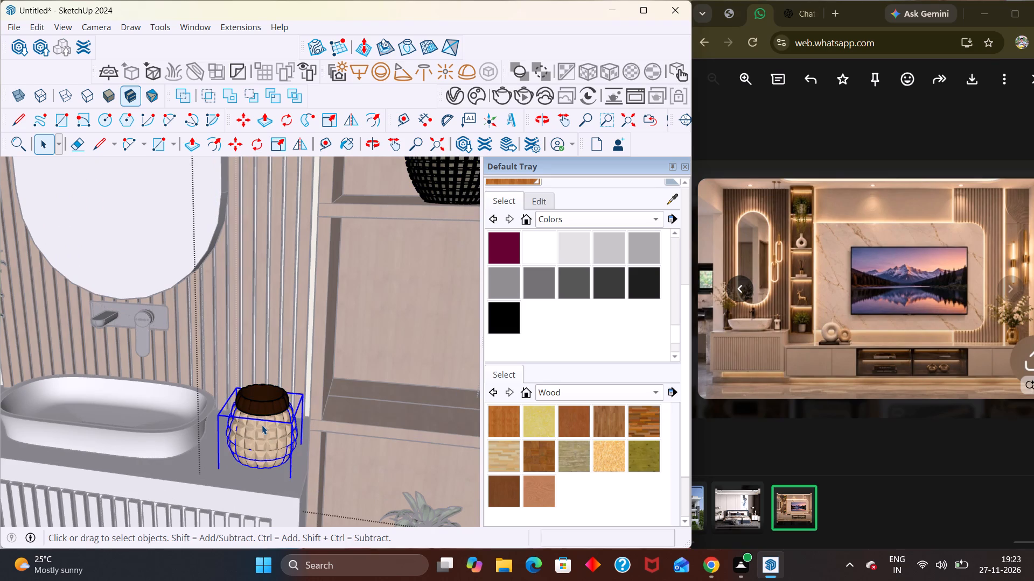
{"action": "left_click", "coordinate": [263, 407]}
{"action": "left_click", "coordinate": [262, 435]}
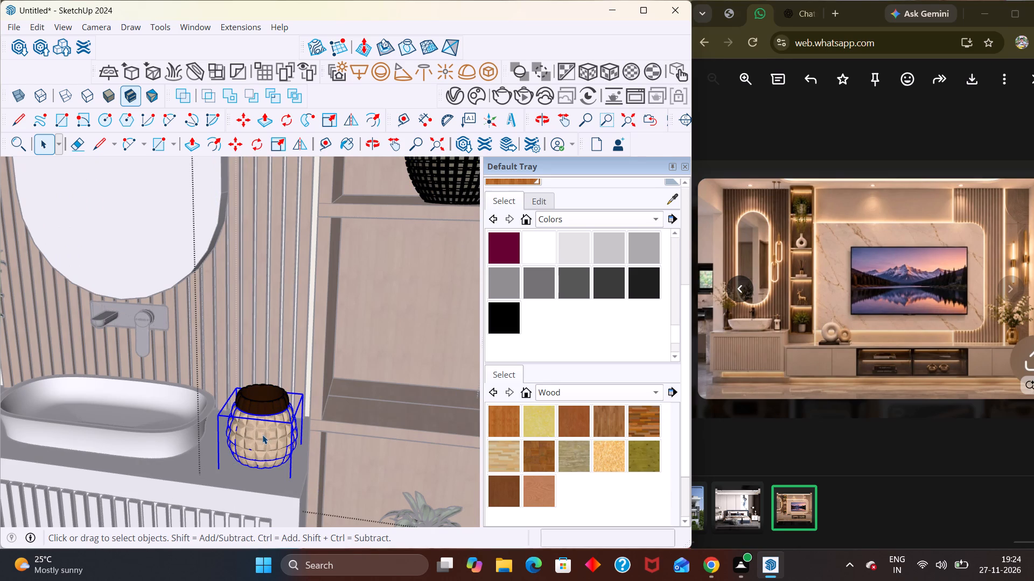
{"action": "left_click", "coordinate": [262, 408], "text": "shift"}
{"action": "key", "text": "Delete"}
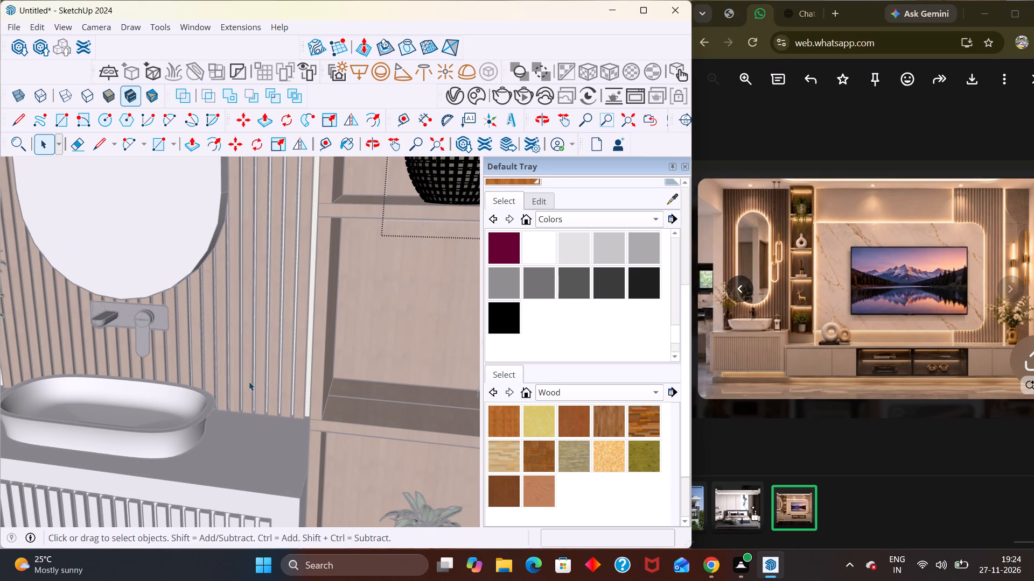
Search 3D Warehouse for "glass".
{"action": "left_click", "coordinate": [13, 55]}
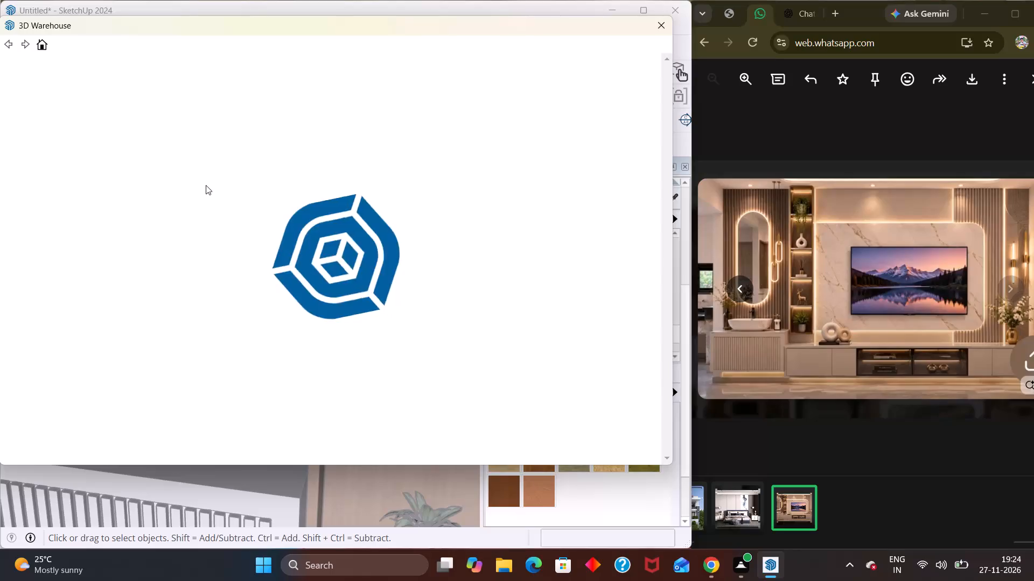
{"action": "left_click", "coordinate": [225, 83]}
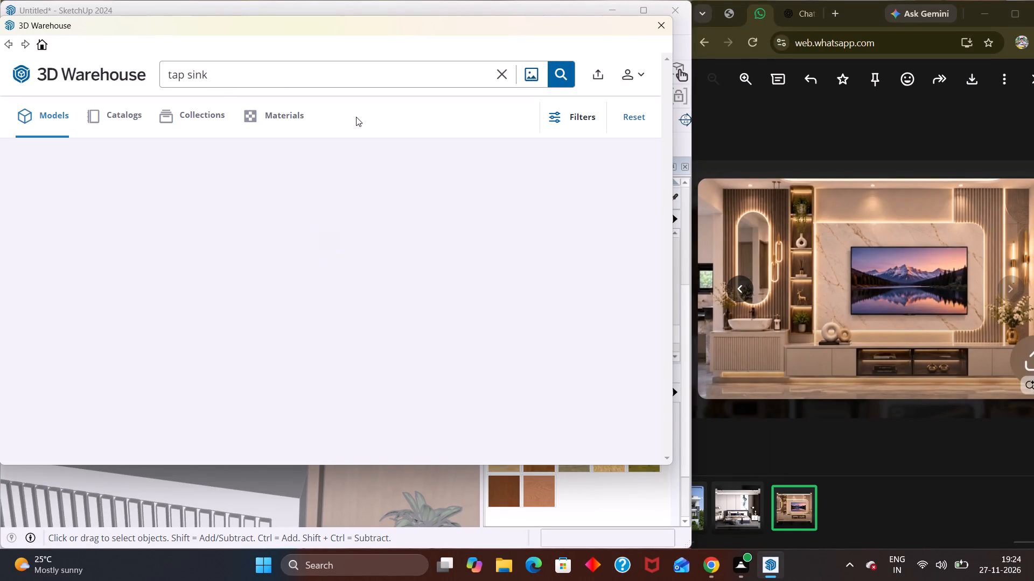
{"action": "left_click", "coordinate": [280, 82]}
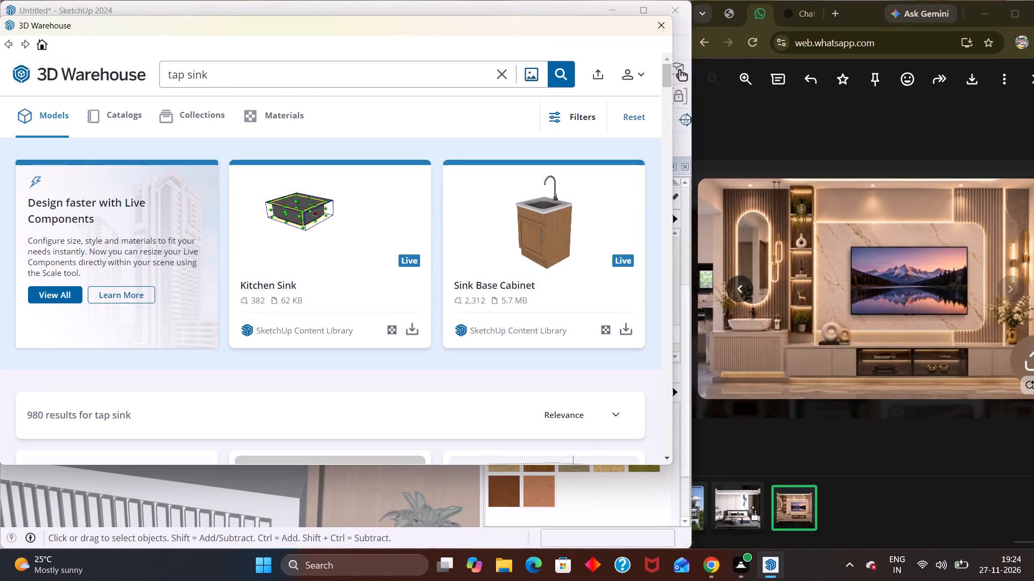
{"action": "key", "text": "BackSpace"}
{"action": "key", "text": "BackSpace"}
{"action": "key", "text": "BackSpace"}
{"action": "key", "text": "BackSpace"}
{"action": "key", "text": "BackSpace"}
{"action": "key", "text": "BackSpace"}
{"action": "key", "text": "BackSpace"}
{"action": "key", "text": "BackSpace"}
{"action": "key", "text": "BackSpace"}
{"action": "key", "text": "BackSpace"}
{"action": "key", "text": "BackSpace"}
{"action": "key", "text": "BackSpace"}
{"action": "key", "text": "BackSpace"}
{"action": "type", "text": "glass"}
{"action": "key", "text": "Return"}
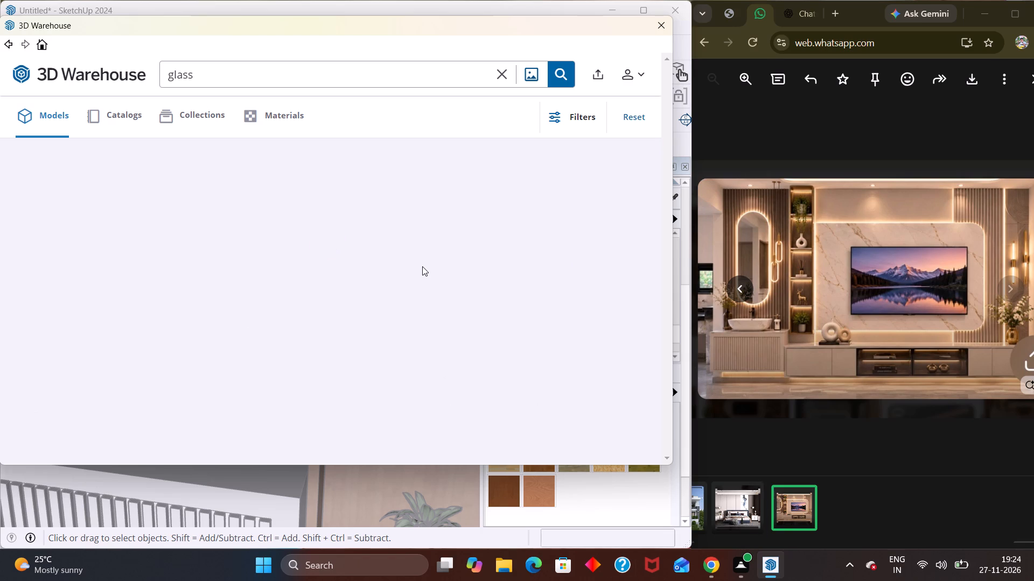
Look through the glass models for something matching the item beside the basin in the enlarged reference photo.
{"action": "scroll", "coordinate": [354, 292], "scroll_direction": "down", "scroll_amount": 2}
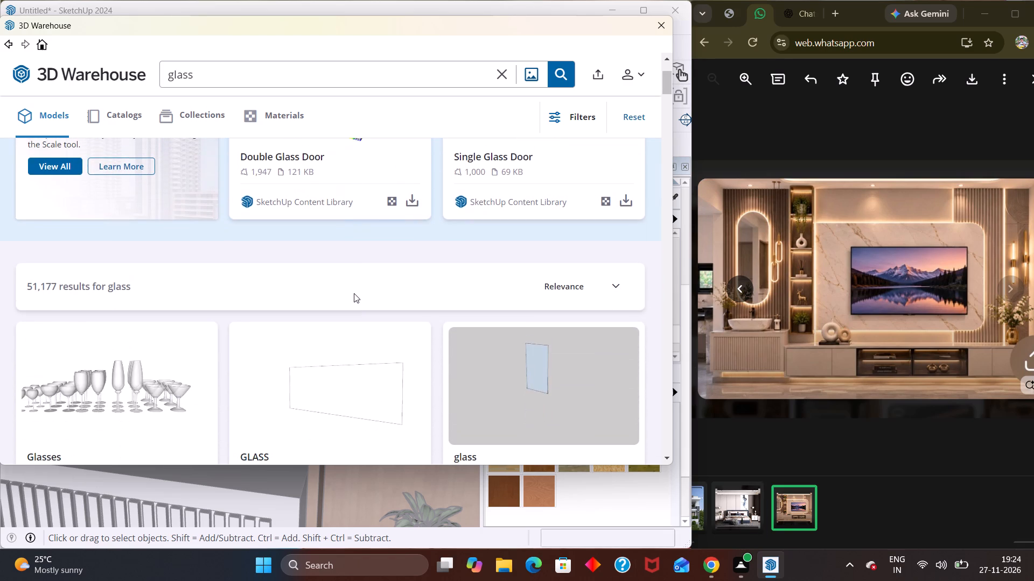
{"action": "scroll", "coordinate": [353, 310], "scroll_direction": "down", "scroll_amount": 5}
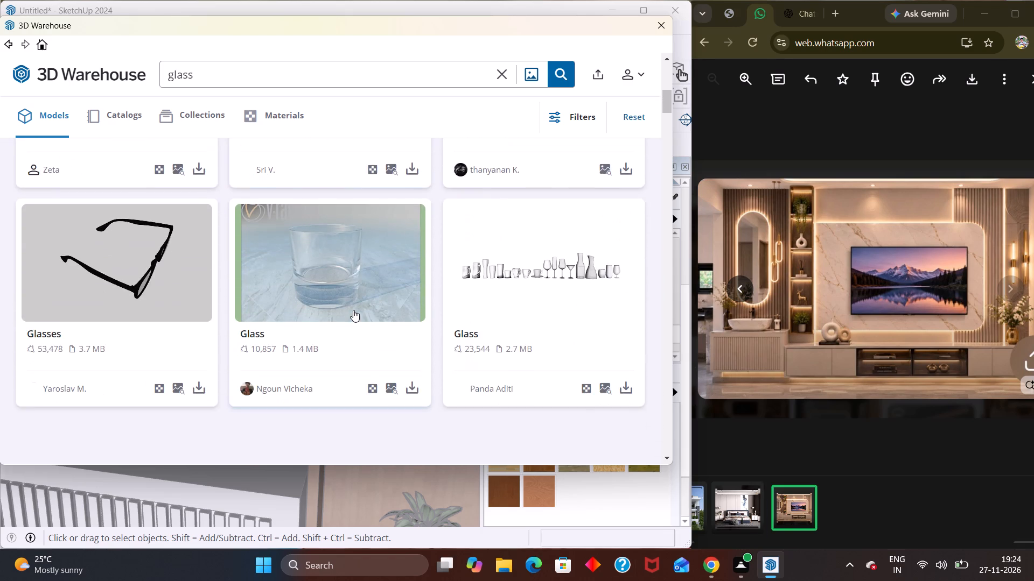
{"action": "scroll", "coordinate": [353, 310], "scroll_direction": "down", "scroll_amount": 8}
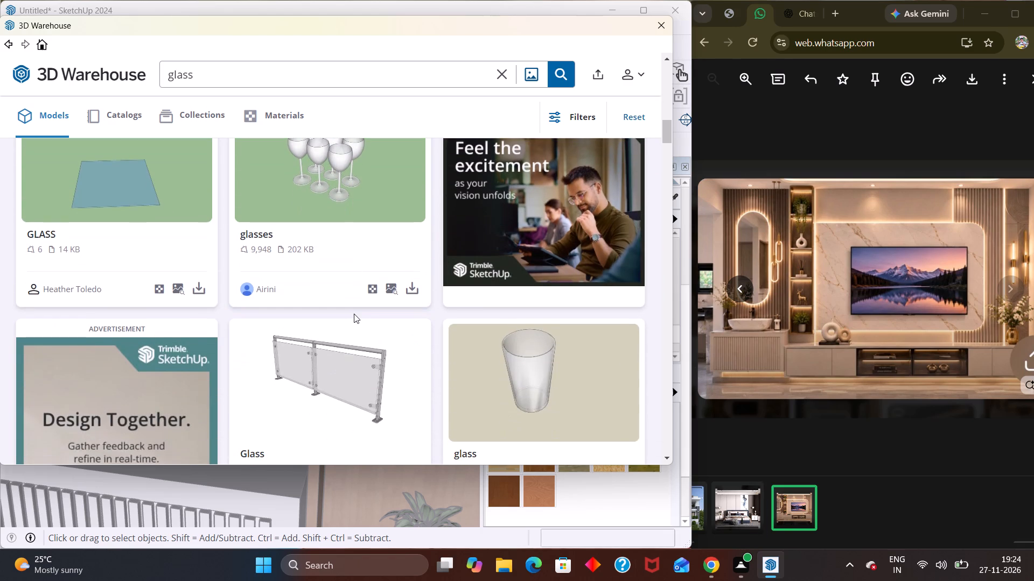
{"action": "scroll", "coordinate": [354, 314], "scroll_direction": "down", "scroll_amount": 11}
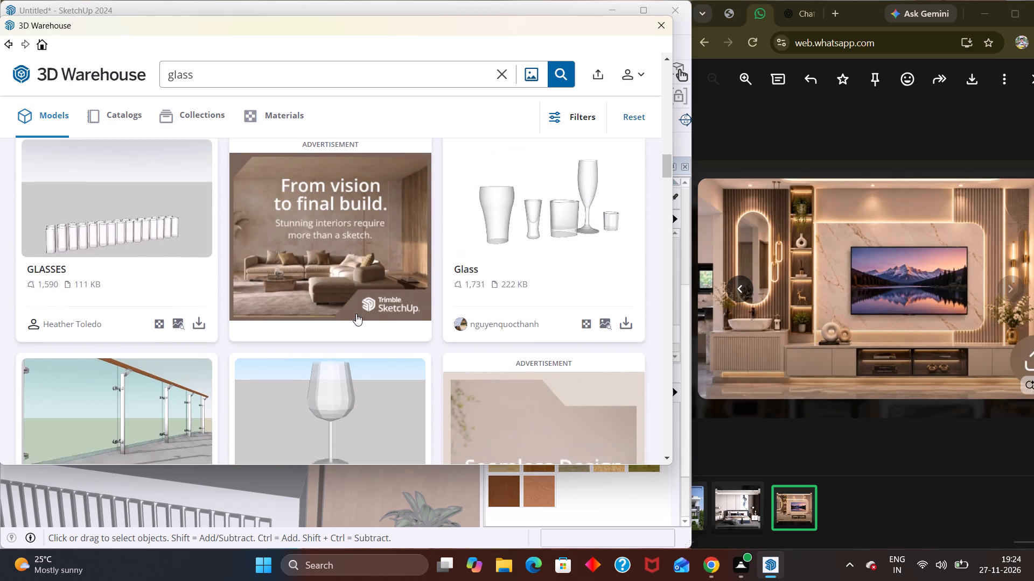
{"action": "scroll", "coordinate": [356, 318], "scroll_direction": "down", "scroll_amount": 4}
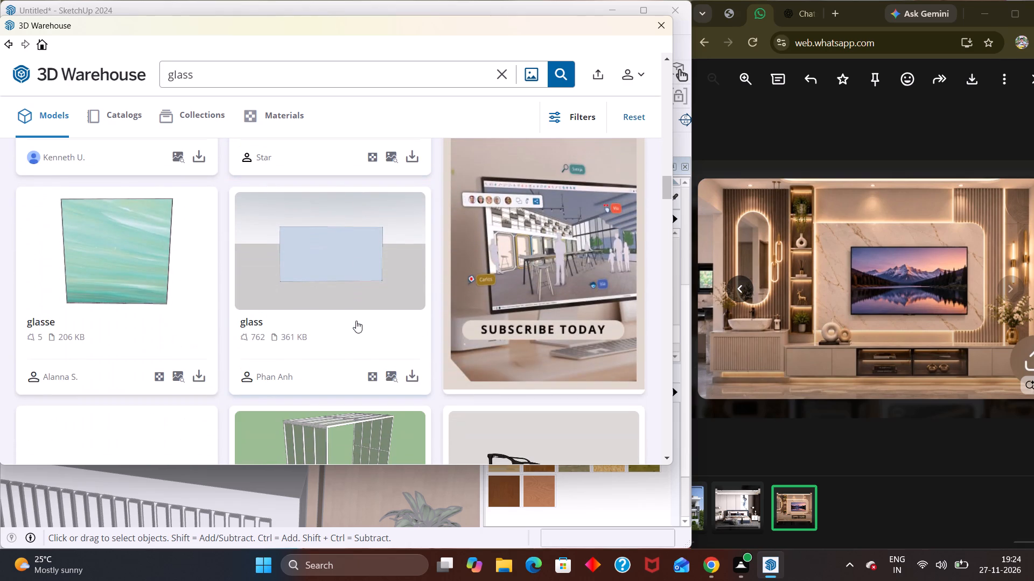
{"action": "scroll", "coordinate": [361, 320], "scroll_direction": "down", "scroll_amount": 1}
{"action": "scroll", "coordinate": [800, 313], "scroll_direction": "up", "scroll_amount": 9}
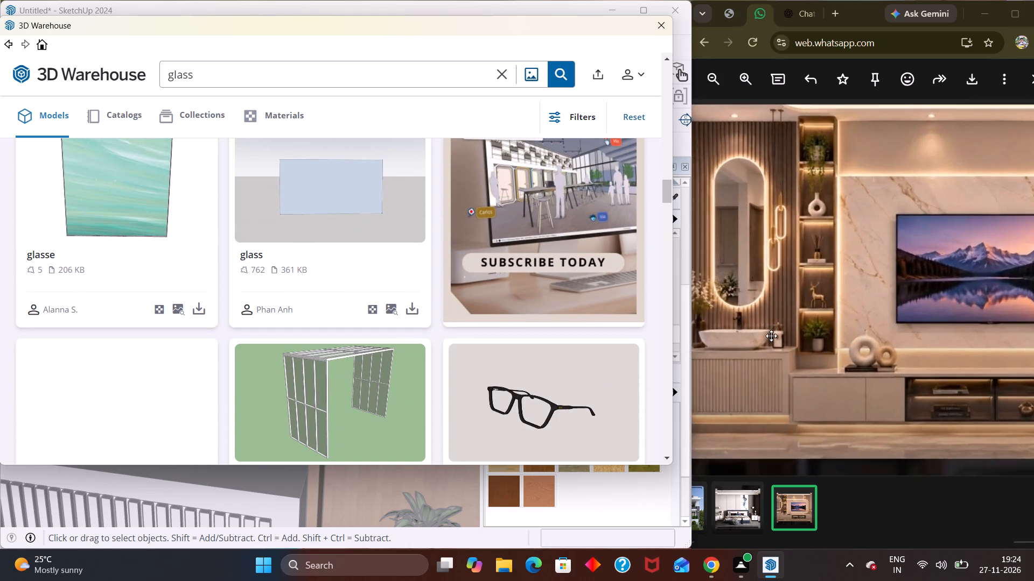
{"action": "scroll", "coordinate": [771, 336], "scroll_direction": "up", "scroll_amount": 9}
{"action": "scroll", "coordinate": [747, 354], "scroll_direction": "down", "scroll_amount": 15}
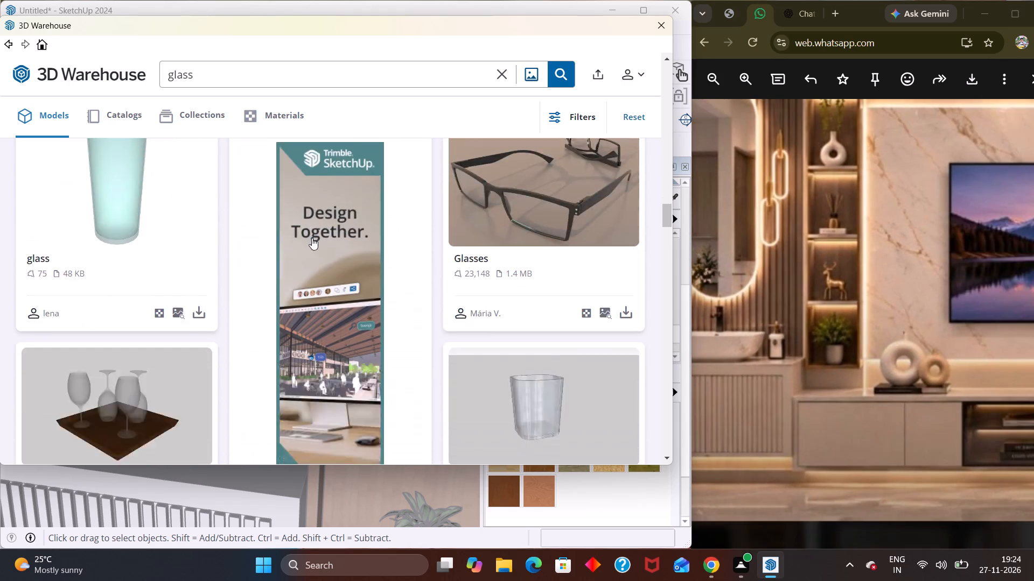
Search 3D Warehouse for "hand wash".
{"action": "left_click", "coordinate": [284, 67]}
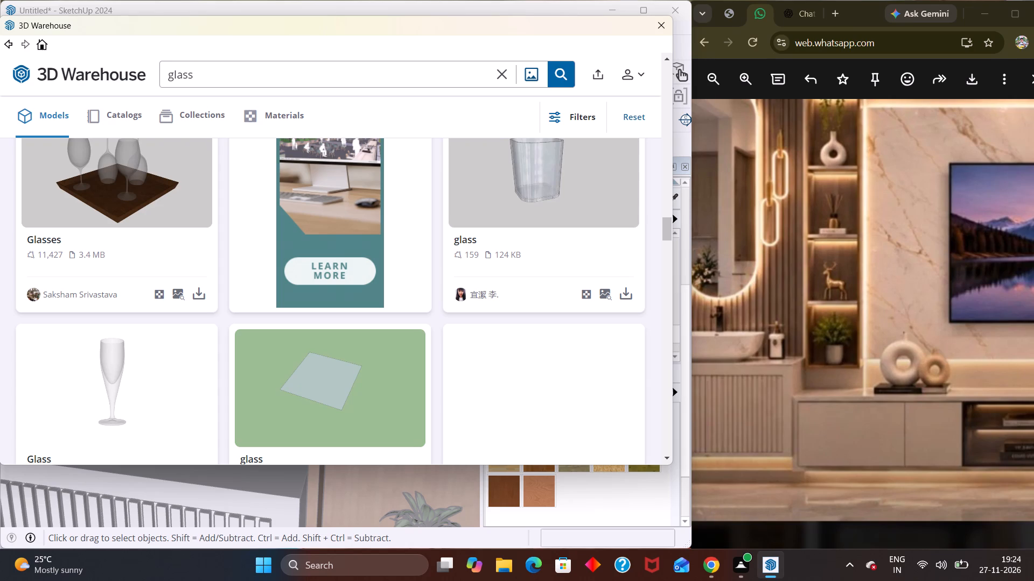
{"action": "key", "text": "BackSpace"}
{"action": "key", "text": "BackSpace"}
{"action": "key", "text": "BackSpace"}
{"action": "key", "text": "BackSpace"}
{"action": "key", "text": "BackSpace"}
{"action": "key", "text": "BackSpace"}
{"action": "key", "text": "BackSpace"}
{"action": "key", "text": "BackSpace"}
{"action": "key", "text": "BackSpace"}
{"action": "key", "text": "BackSpace"}
{"action": "key", "text": "BackSpace"}
{"action": "key", "text": "BackSpace"}
{"action": "key", "text": "BackSpace"}
{"action": "type", "text": "hand"}
{"action": "key", "text": "space"}
{"action": "type", "text": "was"}
{"action": "key", "text": "h"}
{"action": "key", "text": "Return"}
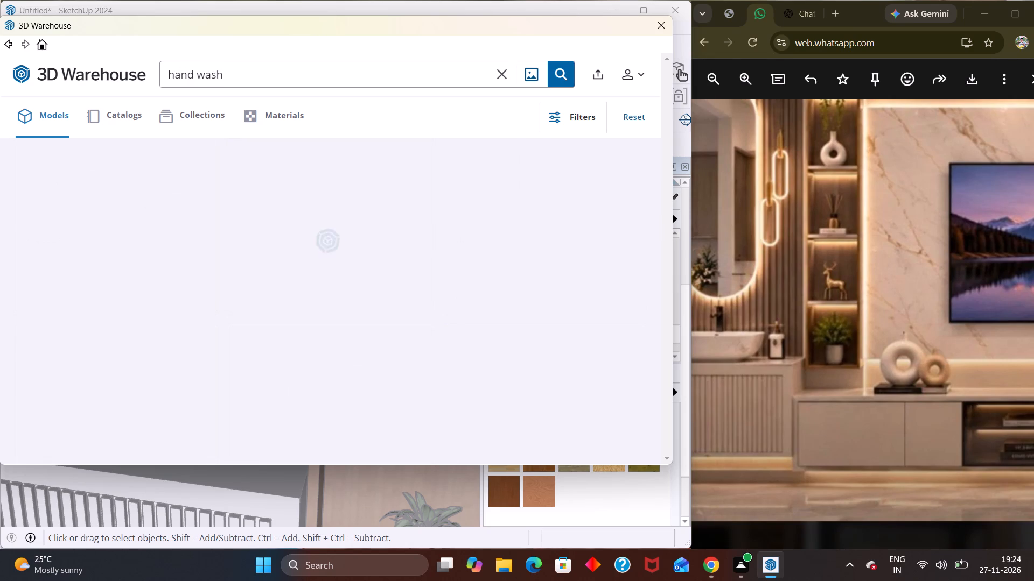
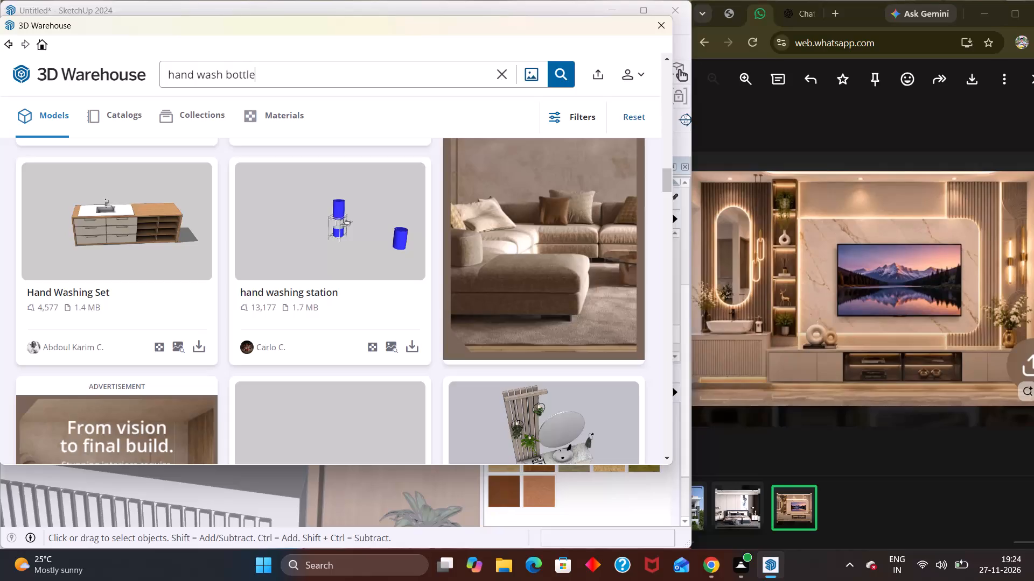
Search 3D Warehouse for "hand wash bottle" and check the resulting models.
{"action": "key", "text": "Return"}
{"action": "scroll", "coordinate": [332, 129], "scroll_direction": "down", "scroll_amount": 2}
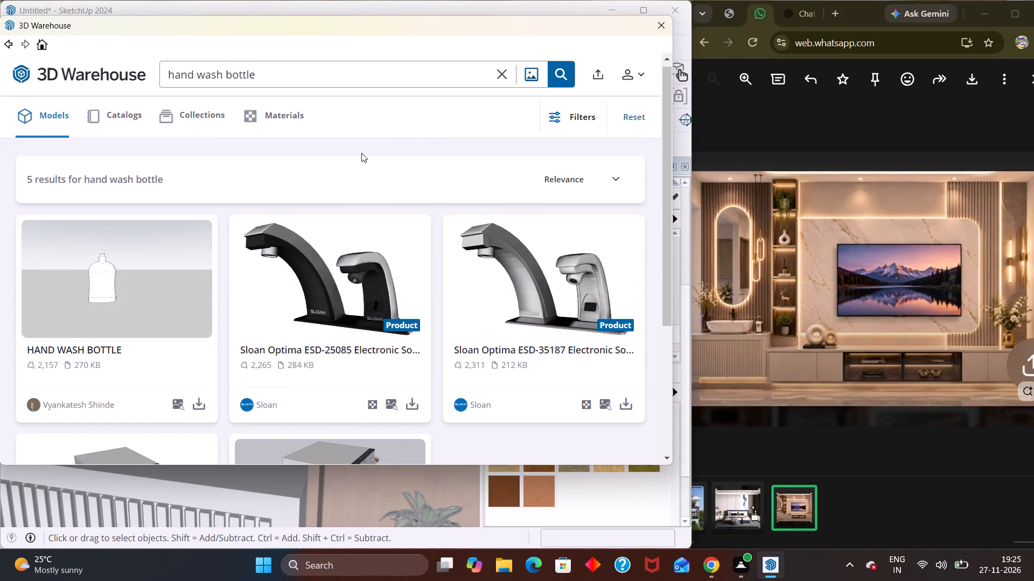
{"action": "scroll", "coordinate": [361, 153], "scroll_direction": "down", "scroll_amount": 1}
{"action": "scroll", "coordinate": [351, 263], "scroll_direction": "down", "scroll_amount": 3}
{"action": "scroll", "coordinate": [336, 290], "scroll_direction": "up", "scroll_amount": 3}
{"action": "scroll", "coordinate": [336, 290], "scroll_direction": "down", "scroll_amount": 1}
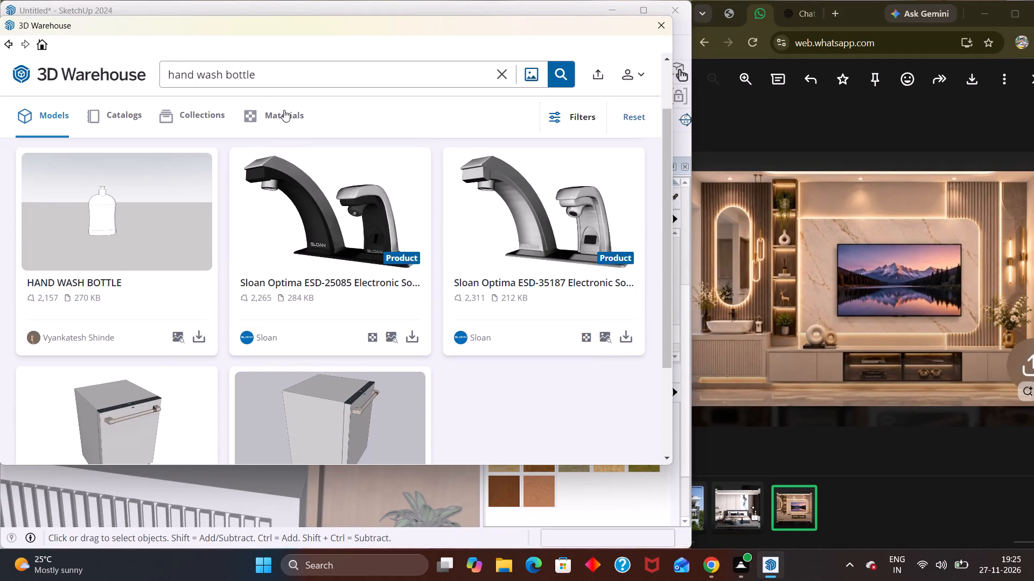
Shorten the 3D Warehouse search to "hand wash" and run it again.
{"action": "left_click", "coordinate": [292, 73]}
{"action": "key", "text": "BackSpace"}
{"action": "key", "text": "BackSpace"}
{"action": "key", "text": "BackSpace"}
{"action": "key", "text": "BackSpace"}
{"action": "key", "text": "BackSpace"}
{"action": "key", "text": "BackSpace"}
{"action": "key", "text": "BackSpace"}
{"action": "key", "text": "Return"}
Look through the hand wash models for a soap dispenser bottle suitable for the basin counter.
{"action": "scroll", "coordinate": [292, 73], "scroll_direction": "up", "scroll_amount": 1}
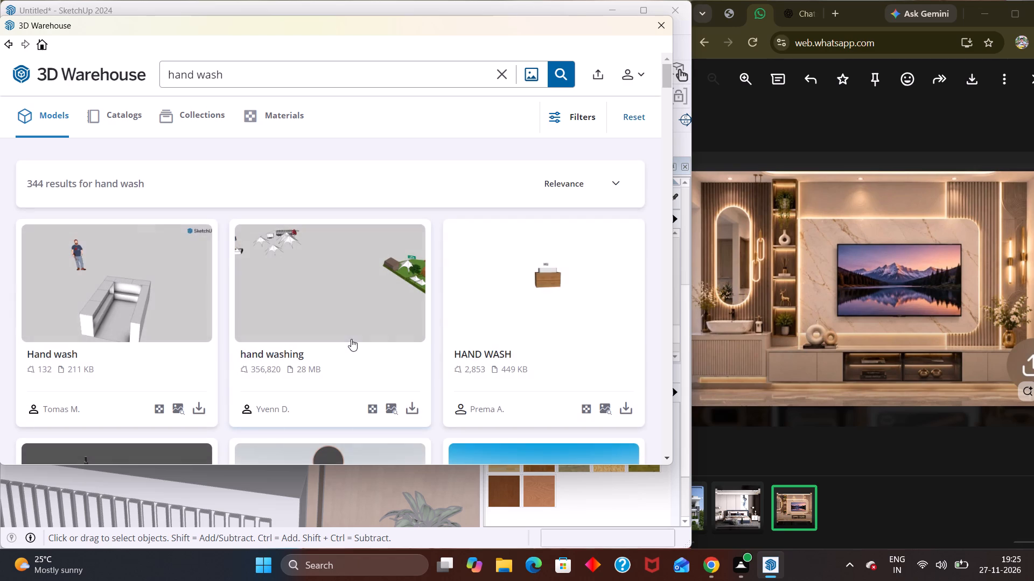
{"action": "scroll", "coordinate": [410, 301], "scroll_direction": "down", "scroll_amount": 7}
{"action": "scroll", "coordinate": [411, 302], "scroll_direction": "up", "scroll_amount": 2}
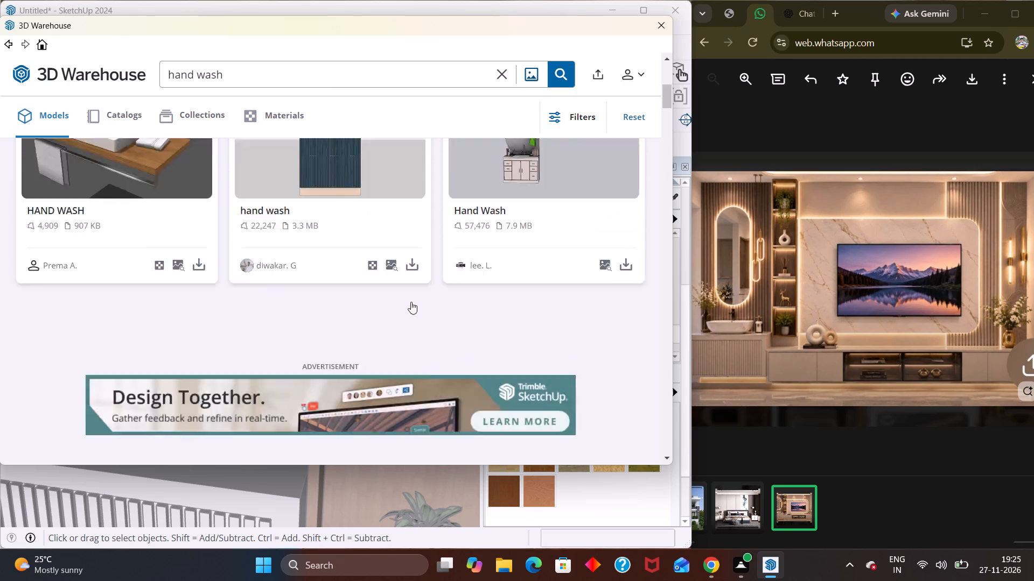
{"action": "scroll", "coordinate": [411, 302], "scroll_direction": "up", "scroll_amount": 2}
{"action": "scroll", "coordinate": [411, 302], "scroll_direction": "down", "scroll_amount": 10}
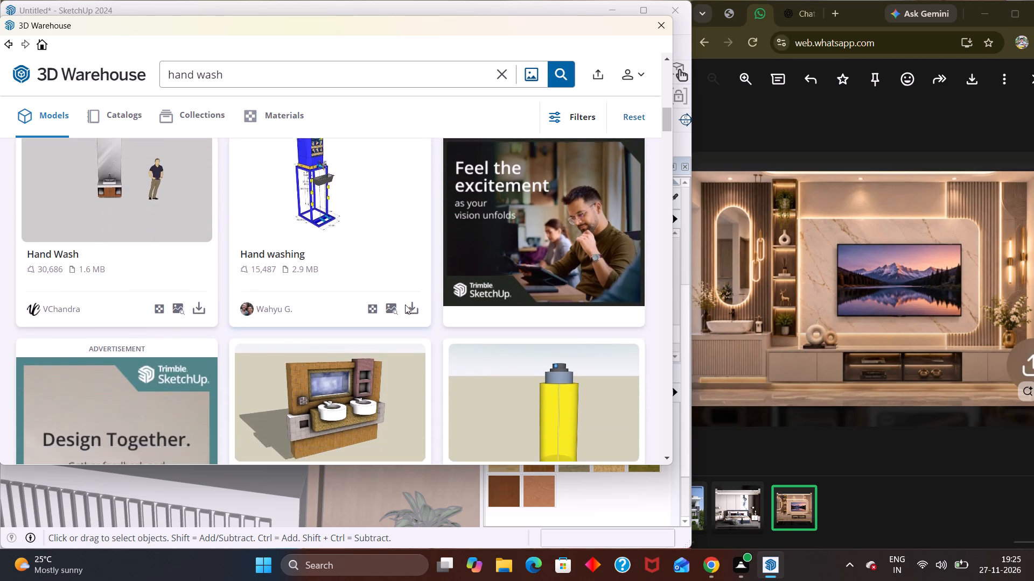
{"action": "scroll", "coordinate": [405, 304], "scroll_direction": "down", "scroll_amount": 2}
{"action": "scroll", "coordinate": [341, 164], "scroll_direction": "up", "scroll_amount": 3}
{"action": "scroll", "coordinate": [361, 352], "scroll_direction": "down", "scroll_amount": 2}
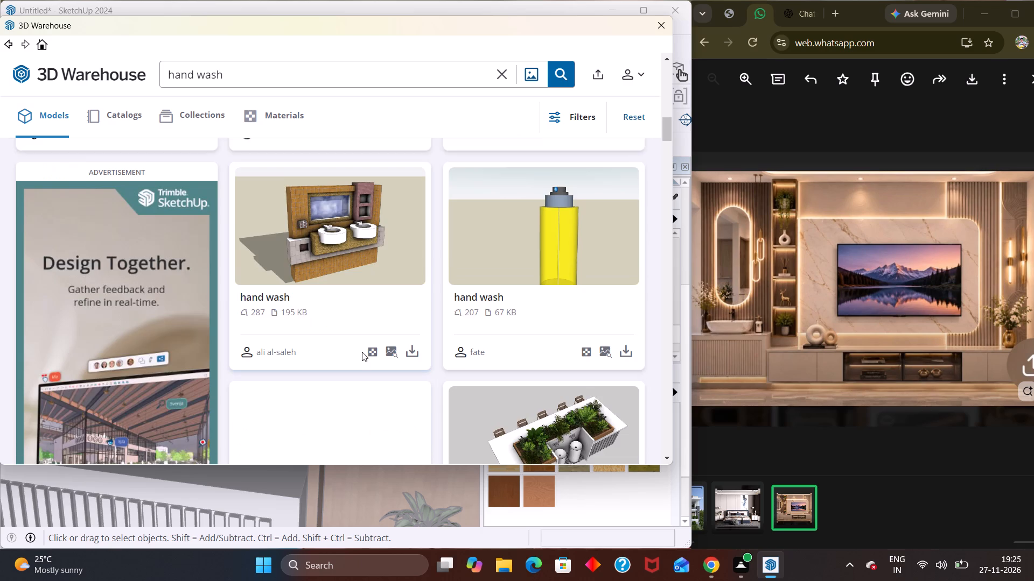
{"action": "scroll", "coordinate": [362, 352], "scroll_direction": "down", "scroll_amount": 8}
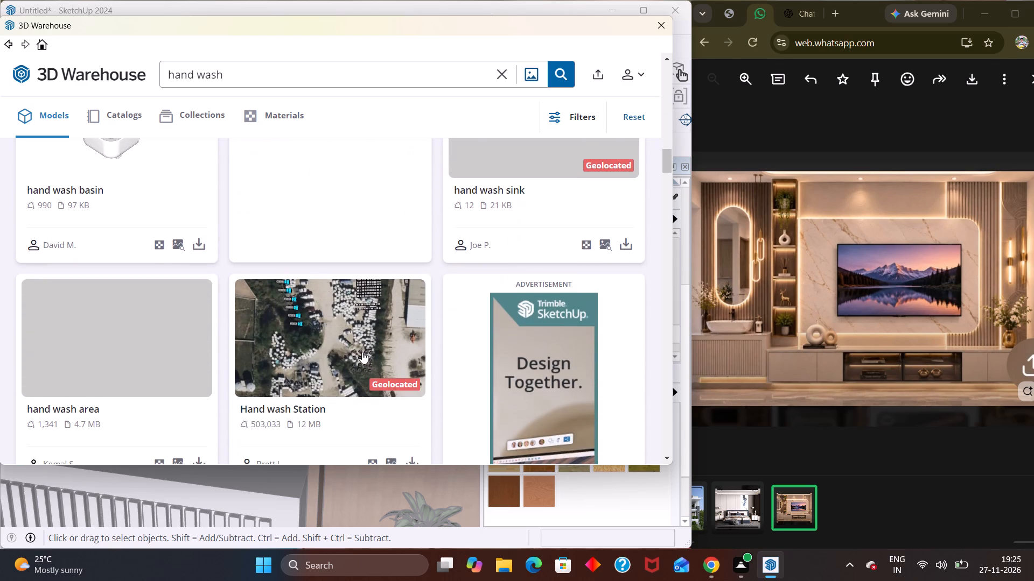
{"action": "scroll", "coordinate": [362, 352], "scroll_direction": "down", "scroll_amount": 7}
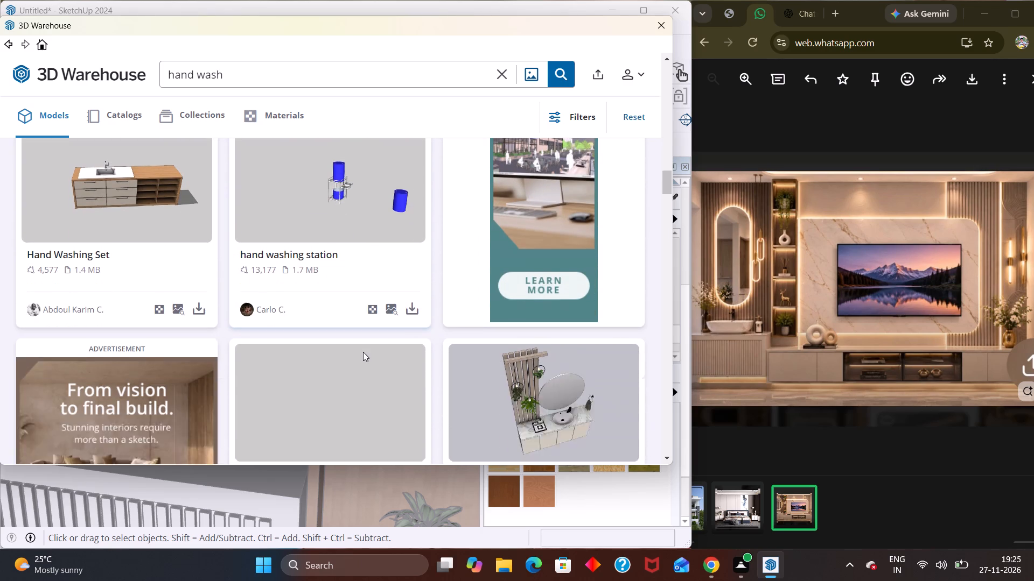
{"action": "scroll", "coordinate": [363, 352], "scroll_direction": "down", "scroll_amount": 1}
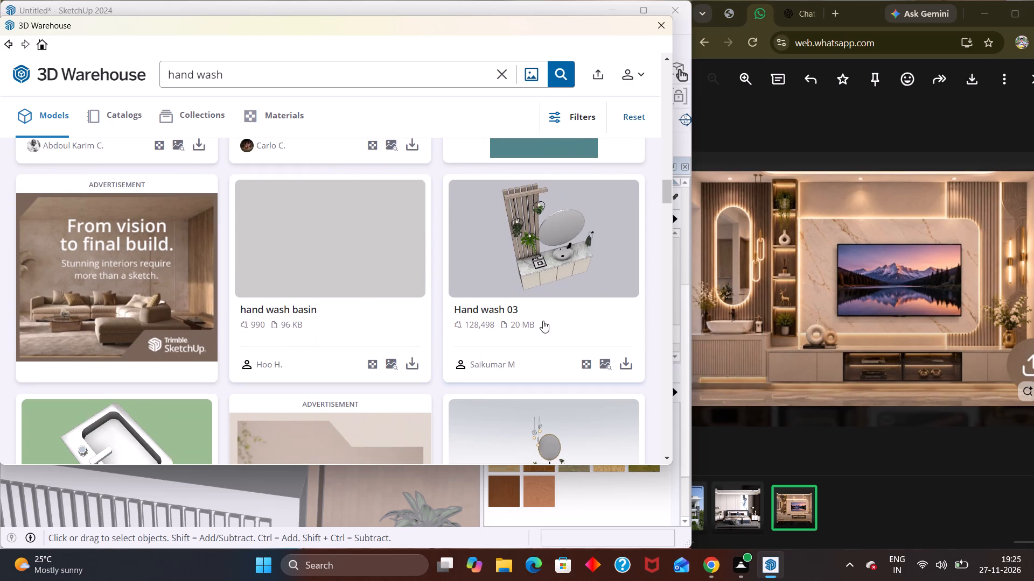
{"action": "scroll", "coordinate": [567, 305], "scroll_direction": "up", "scroll_amount": 1}
{"action": "scroll", "coordinate": [568, 306], "scroll_direction": "down", "scroll_amount": 3}
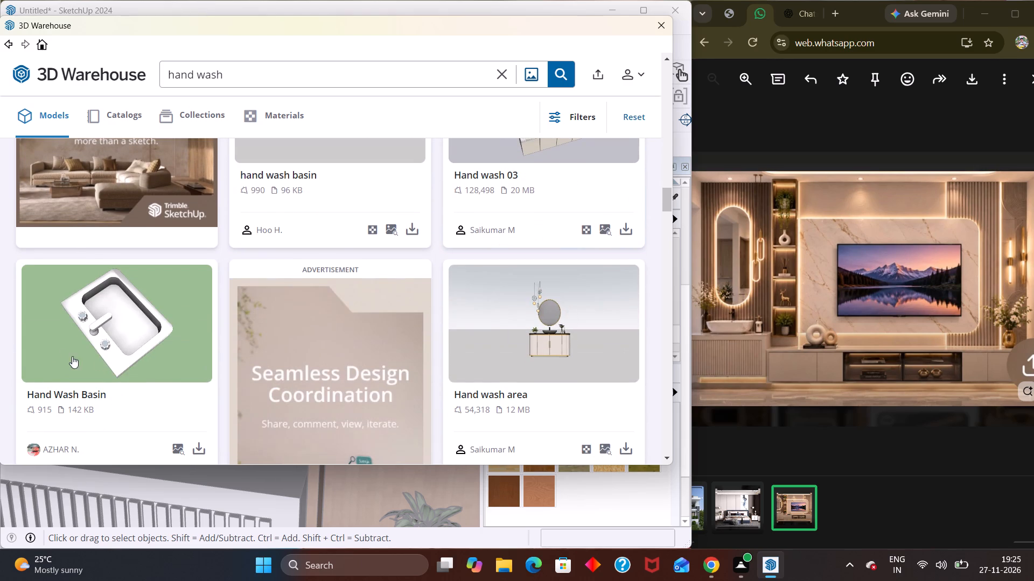
{"action": "scroll", "coordinate": [72, 356], "scroll_direction": "down", "scroll_amount": 3}
{"action": "scroll", "coordinate": [273, 344], "scroll_direction": "down", "scroll_amount": 4}
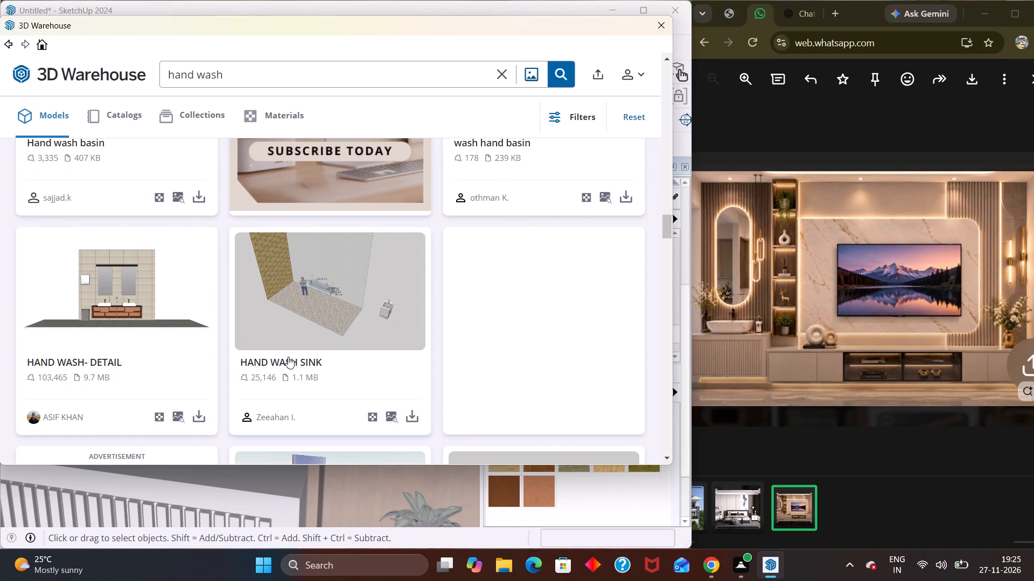
{"action": "scroll", "coordinate": [177, 351], "scroll_direction": "down", "scroll_amount": 3}
{"action": "scroll", "coordinate": [177, 351], "scroll_direction": "up", "scroll_amount": 1}
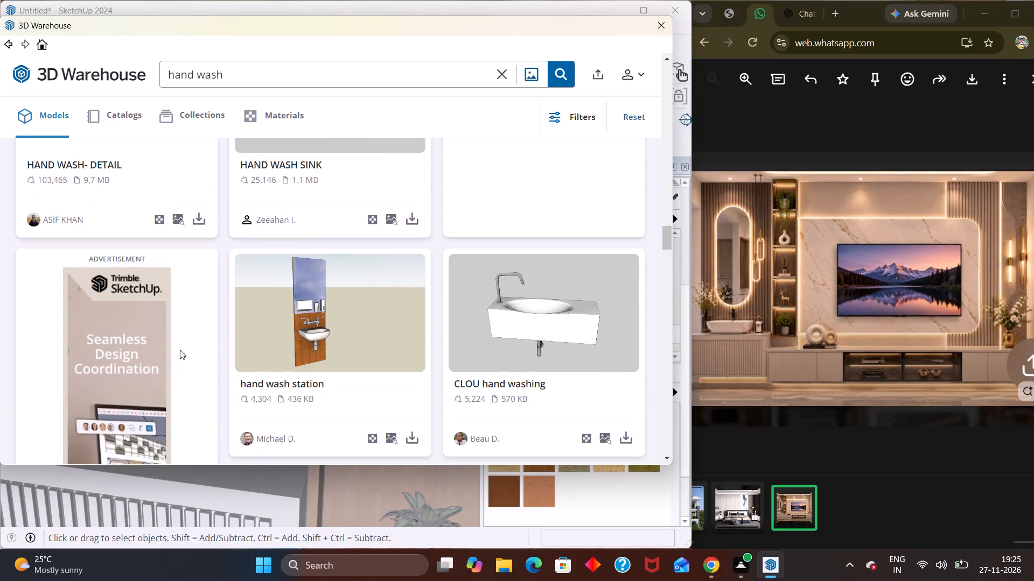
{"action": "scroll", "coordinate": [314, 353], "scroll_direction": "down", "scroll_amount": 8}
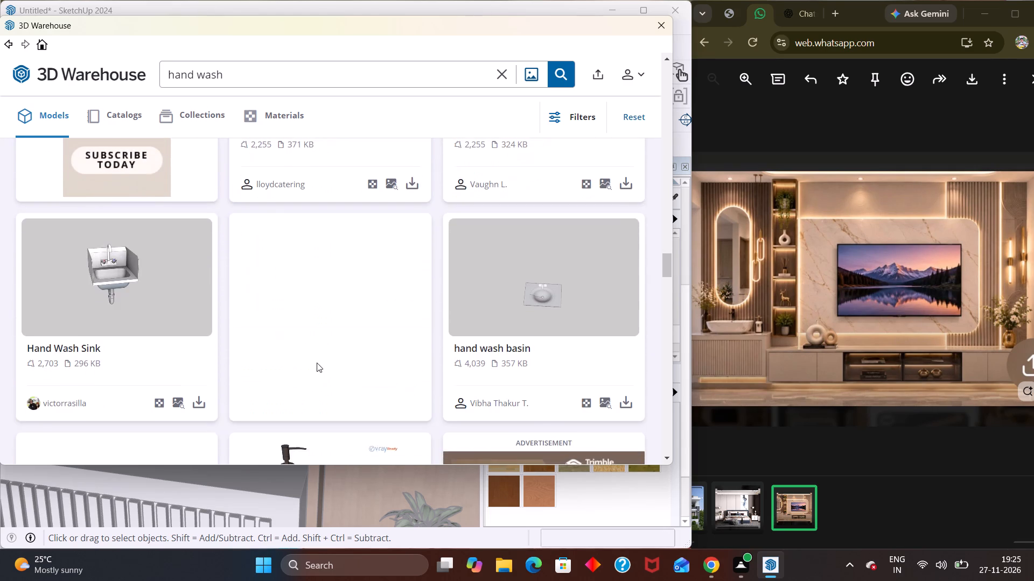
{"action": "scroll", "coordinate": [317, 363], "scroll_direction": "down", "scroll_amount": 3}
Download the "Liquid hand wash" model with soap dish into the model and place it on the fluted cabinet's top, between basin and shelf unit.
{"action": "left_click", "coordinate": [406, 413]}
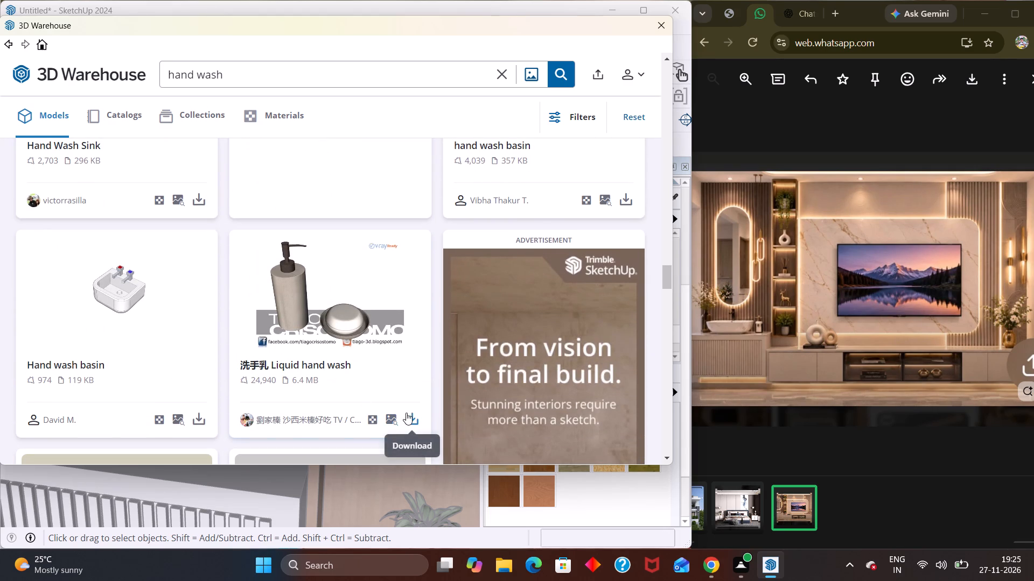
{"action": "left_click", "coordinate": [296, 256]}
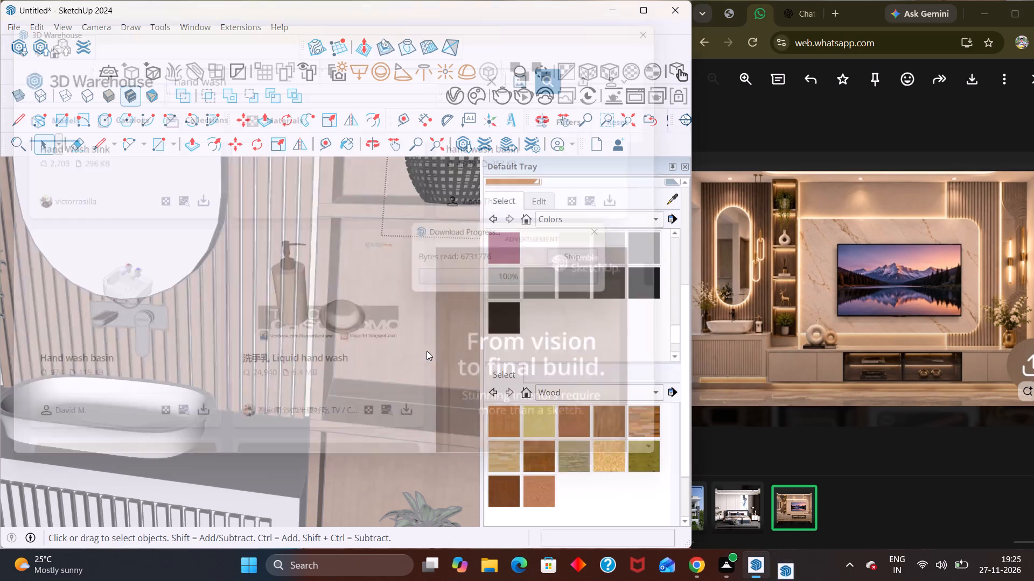
{"action": "scroll", "coordinate": [411, 370], "scroll_direction": "down", "scroll_amount": 1}
{"action": "scroll", "coordinate": [290, 438], "scroll_direction": "down", "scroll_amount": 1}
{"action": "scroll", "coordinate": [291, 438], "scroll_direction": "up", "scroll_amount": 1}
{"action": "scroll", "coordinate": [291, 438], "scroll_direction": "down", "scroll_amount": 2}
{"action": "scroll", "coordinate": [332, 409], "scroll_direction": "down", "scroll_amount": 4}
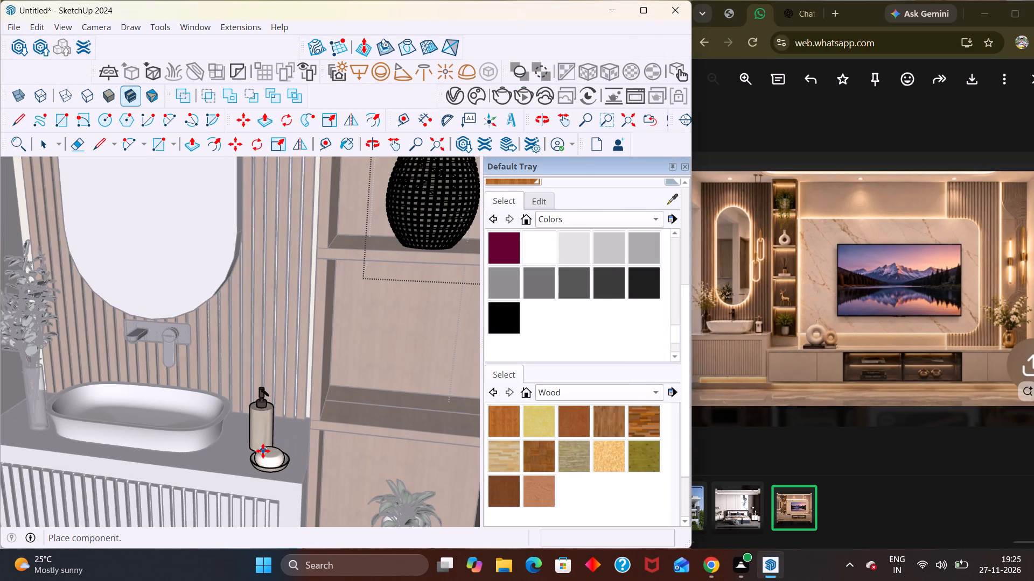
{"action": "left_click", "coordinate": [263, 451]}
{"action": "middle_click_drag", "start_coordinate": [326, 455], "coordinate": [396, 444]}
{"action": "scroll", "coordinate": [396, 444], "scroll_direction": "up", "scroll_amount": 3}
{"action": "scroll", "coordinate": [296, 455], "scroll_direction": "up", "scroll_amount": 3}
{"action": "middle_click_drag", "start_coordinate": [296, 457], "coordinate": [298, 464]}
{"action": "scroll", "coordinate": [364, 435], "scroll_direction": "down", "scroll_amount": 3}
{"action": "key", "text": "space"}
Deselect the hand wash set and exit the decor group so the whole room is active.
{"action": "scroll", "coordinate": [331, 434], "scroll_direction": "down", "scroll_amount": 3}
{"action": "scroll", "coordinate": [327, 436], "scroll_direction": "up", "scroll_amount": 1}
{"action": "scroll", "coordinate": [327, 436], "scroll_direction": "down", "scroll_amount": 10}
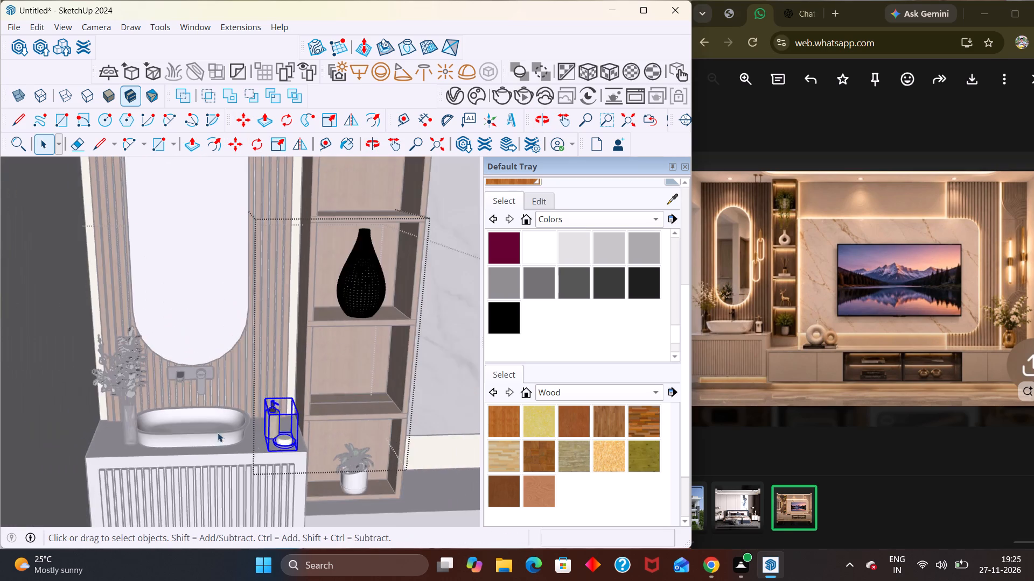
{"action": "scroll", "coordinate": [218, 433], "scroll_direction": "down", "scroll_amount": 3}
{"action": "scroll", "coordinate": [204, 435], "scroll_direction": "up", "scroll_amount": 1}
{"action": "scroll", "coordinate": [204, 435], "scroll_direction": "down", "scroll_amount": 6}
{"action": "left_click", "coordinate": [211, 236]}
{"action": "middle_click_drag", "start_coordinate": [274, 502], "coordinate": [250, 433]}
{"action": "scroll", "coordinate": [265, 465], "scroll_direction": "up", "scroll_amount": 1}
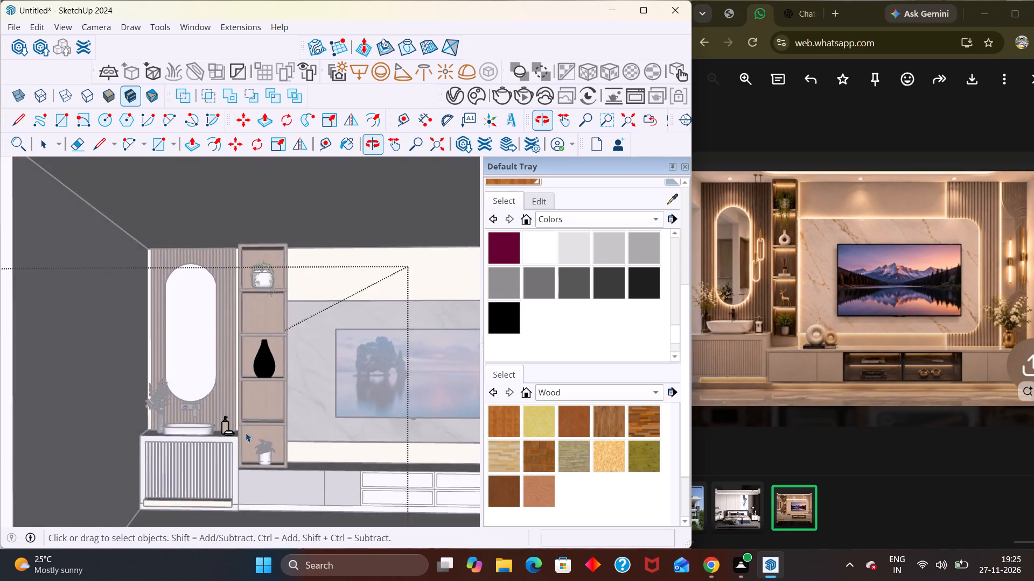
{"action": "scroll", "coordinate": [239, 435], "scroll_direction": "down", "scroll_amount": 3}
{"action": "left_click", "coordinate": [0, 448]}
{"action": "scroll", "coordinate": [392, 431], "scroll_direction": "down", "scroll_amount": 2}
{"action": "left_click", "coordinate": [420, 233]}
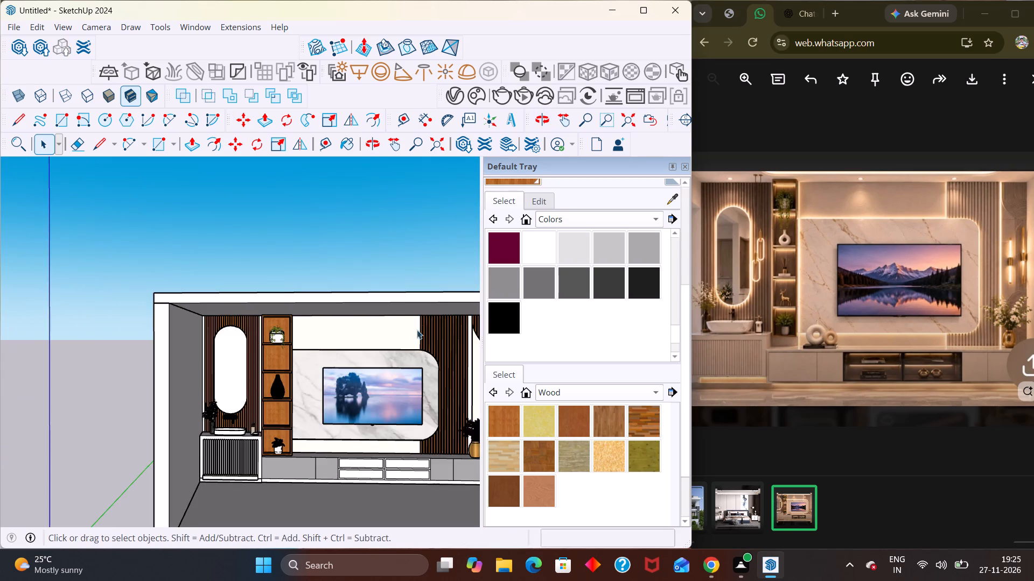
Examine the hand wash set beside the basin and the shelf unit from close up and from across the room.
{"action": "scroll", "coordinate": [319, 471], "scroll_direction": "up", "scroll_amount": 4}
{"action": "scroll", "coordinate": [204, 458], "scroll_direction": "down", "scroll_amount": 1}
{"action": "scroll", "coordinate": [204, 458], "scroll_direction": "up", "scroll_amount": 6}
{"action": "scroll", "coordinate": [275, 412], "scroll_direction": "down", "scroll_amount": 1}
{"action": "scroll", "coordinate": [275, 412], "scroll_direction": "up", "scroll_amount": 12}
{"action": "middle_click_drag", "start_coordinate": [278, 459], "coordinate": [268, 460]}
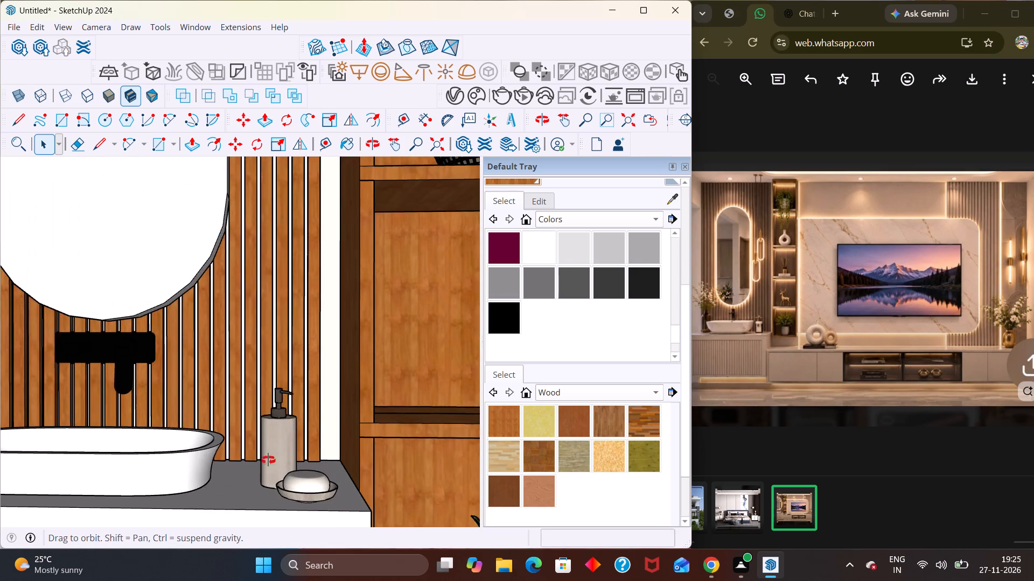
{"action": "middle_click_drag", "start_coordinate": [268, 460], "coordinate": [331, 443]}
{"action": "scroll", "coordinate": [332, 443], "scroll_direction": "up", "scroll_amount": 1}
{"action": "scroll", "coordinate": [305, 449], "scroll_direction": "down", "scroll_amount": 8}
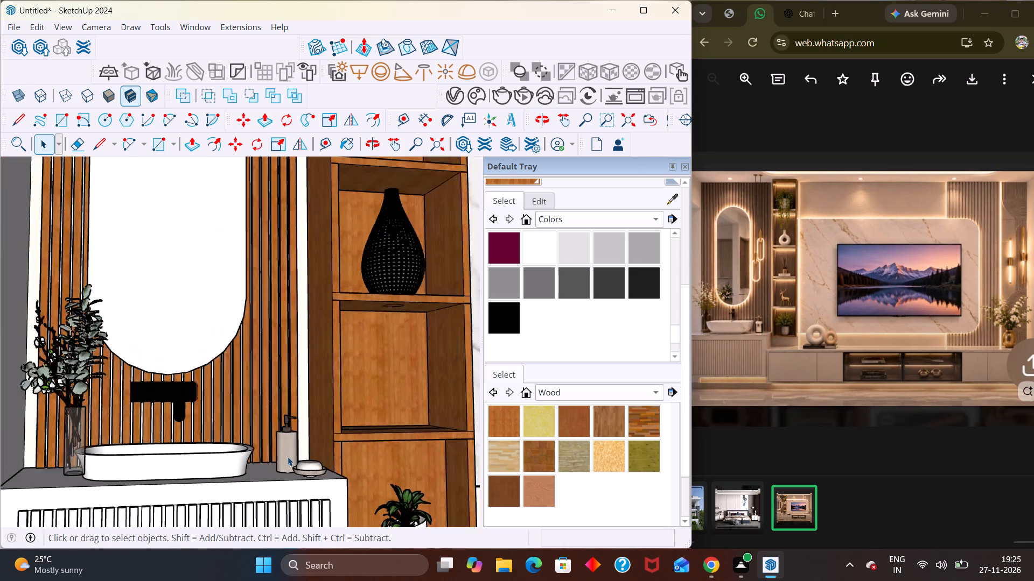
{"action": "scroll", "coordinate": [288, 457], "scroll_direction": "down", "scroll_amount": 13}
{"action": "scroll", "coordinate": [241, 430], "scroll_direction": "up", "scroll_amount": 13}
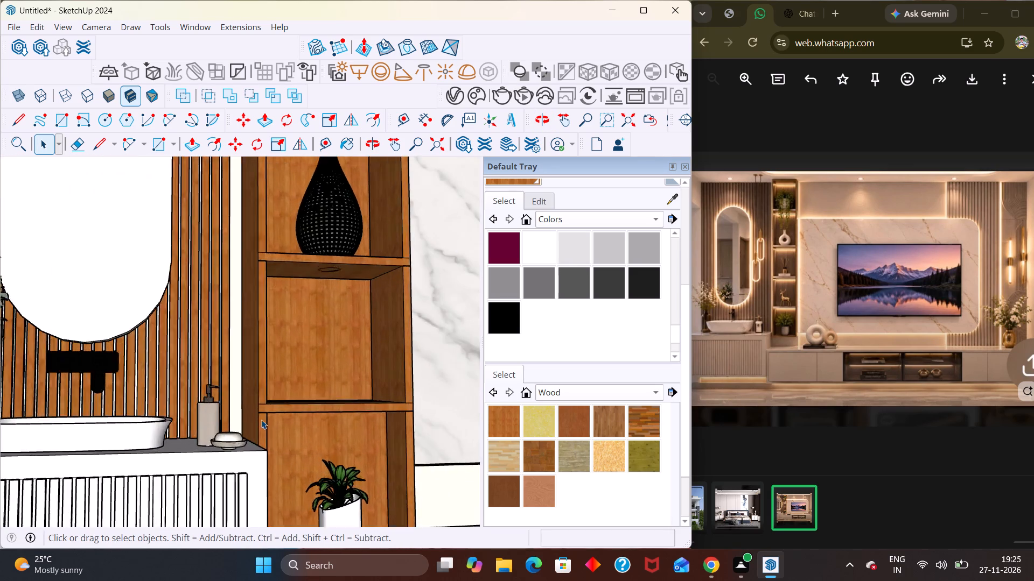
{"action": "scroll", "coordinate": [237, 431], "scroll_direction": "down", "scroll_amount": 13}
{"action": "middle_click_drag", "start_coordinate": [230, 403], "coordinate": [216, 405]}
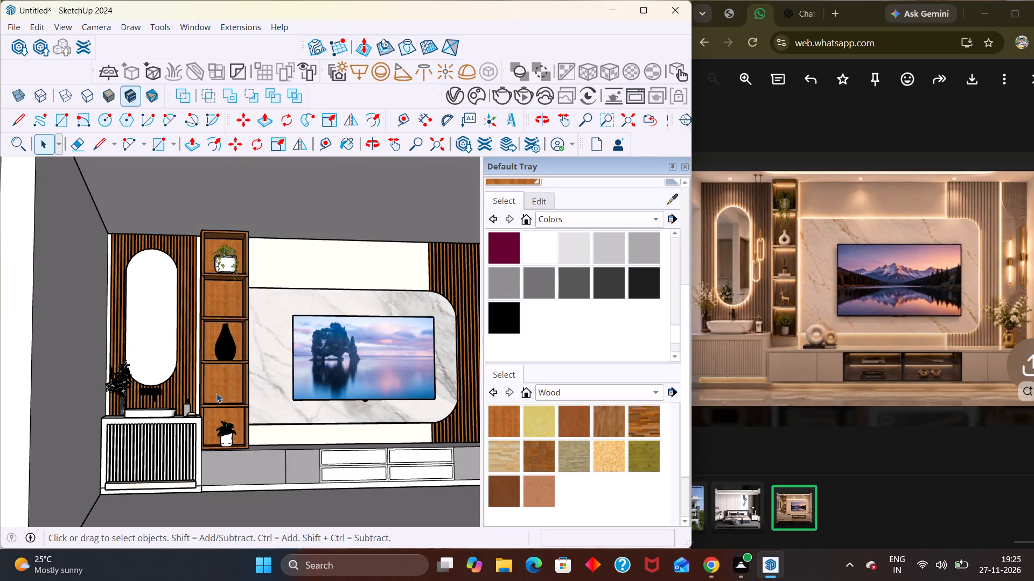
{"action": "scroll", "coordinate": [268, 372], "scroll_direction": "up", "scroll_amount": 2}
{"action": "middle_click_drag", "start_coordinate": [248, 396], "coordinate": [208, 403]}
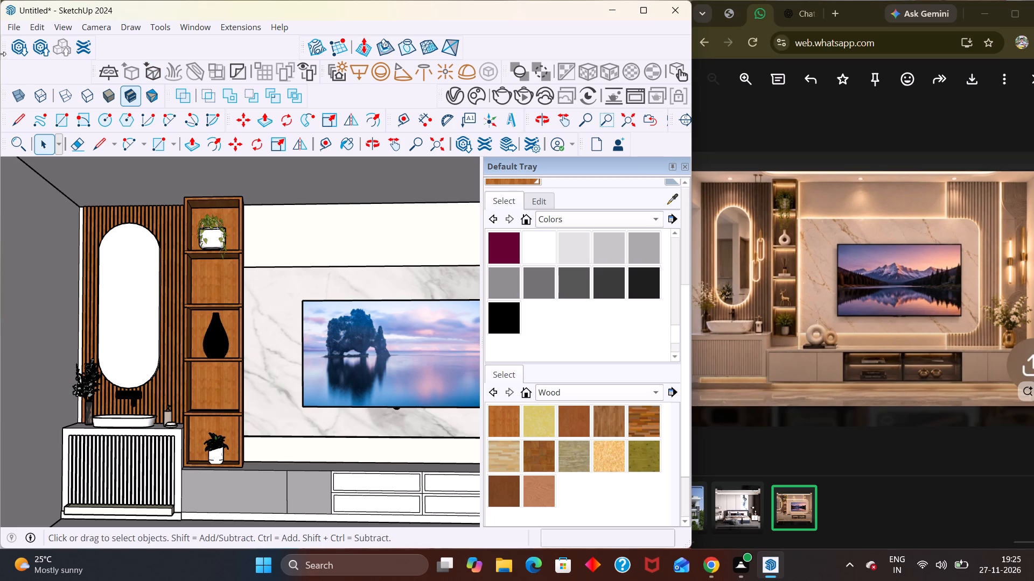
Reopen 3D Warehouse, dismiss the promotional pop-up and search for "toy animal".
{"action": "left_click", "coordinate": [19, 49]}
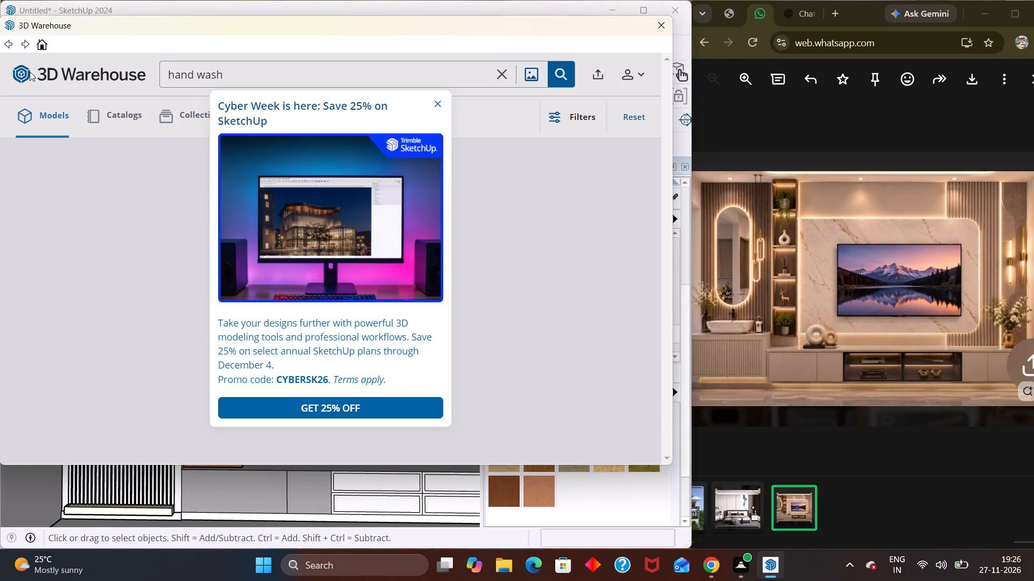
{"action": "left_click", "coordinate": [432, 102]}
{"action": "left_click", "coordinate": [331, 77]}
{"action": "key", "text": "BackSpace"}
{"action": "key", "text": "BackSpace"}
{"action": "key", "text": "BackSpace"}
{"action": "key", "text": "BackSpace"}
{"action": "key", "text": "BackSpace"}
{"action": "key", "text": "BackSpace"}
{"action": "key", "text": "BackSpace"}
{"action": "key", "text": "BackSpace"}
{"action": "key", "text": "BackSpace"}
{"action": "key", "text": "BackSpace"}
{"action": "key", "text": "BackSpace"}
{"action": "key", "text": "BackSpace"}
{"action": "key", "text": "BackSpace"}
{"action": "key", "text": "BackSpace"}
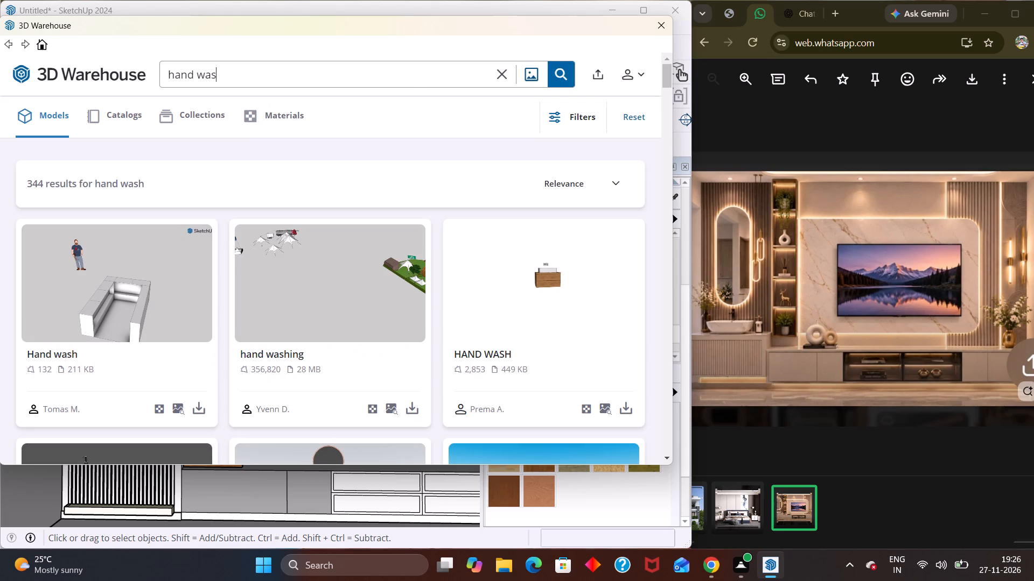
{"action": "type", "text": "toy"}
{"action": "key", "text": "space"}
{"action": "type", "text": "animal"}
{"action": "key", "text": "Return"}
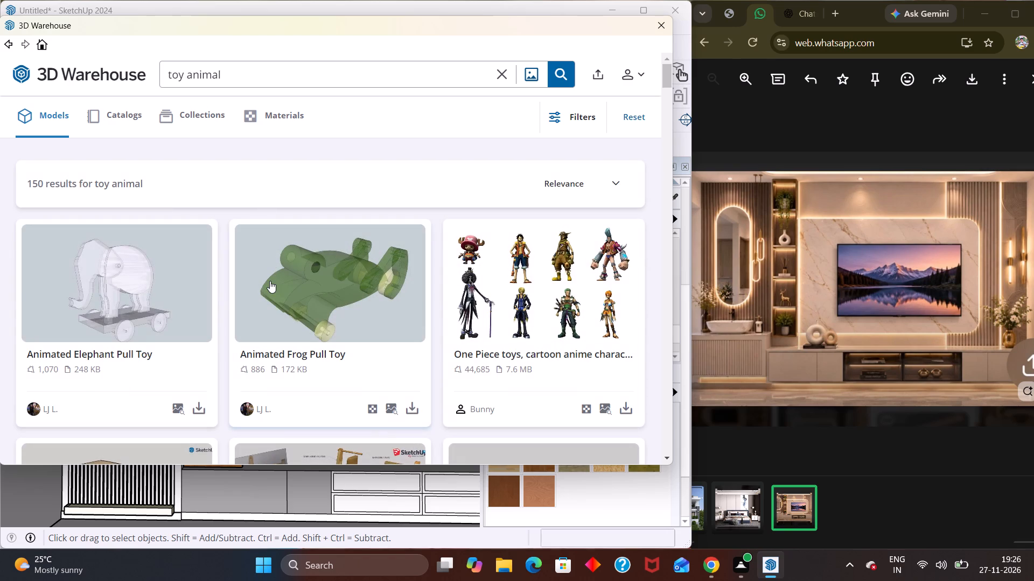
Browse the "toy animal" search results for a small animal figurine that would suit the shelf unit.
{"action": "scroll", "coordinate": [268, 283], "scroll_direction": "down", "scroll_amount": 1}
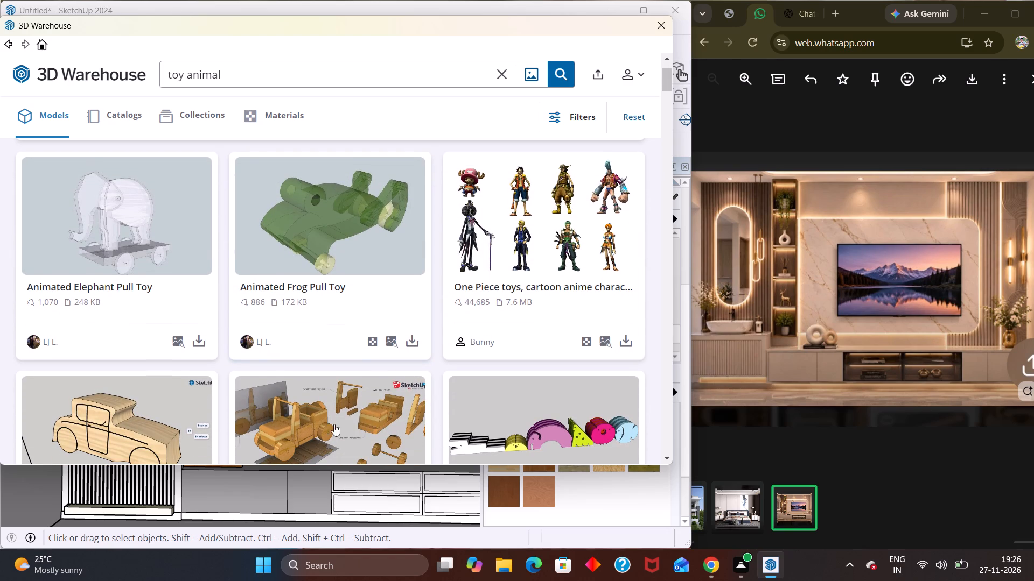
{"action": "scroll", "coordinate": [376, 377], "scroll_direction": "down", "scroll_amount": 8}
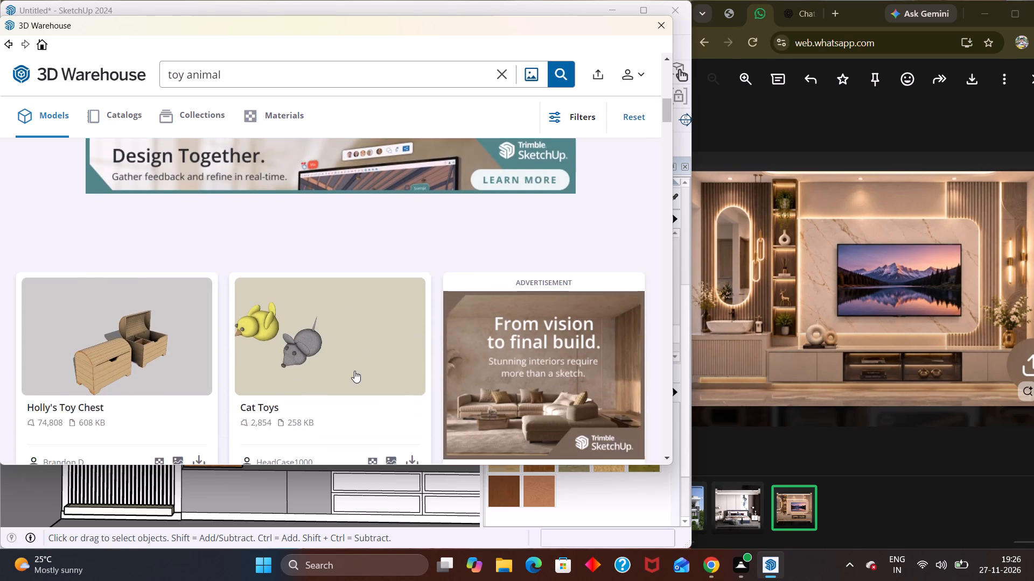
{"action": "scroll", "coordinate": [354, 371], "scroll_direction": "down", "scroll_amount": 8}
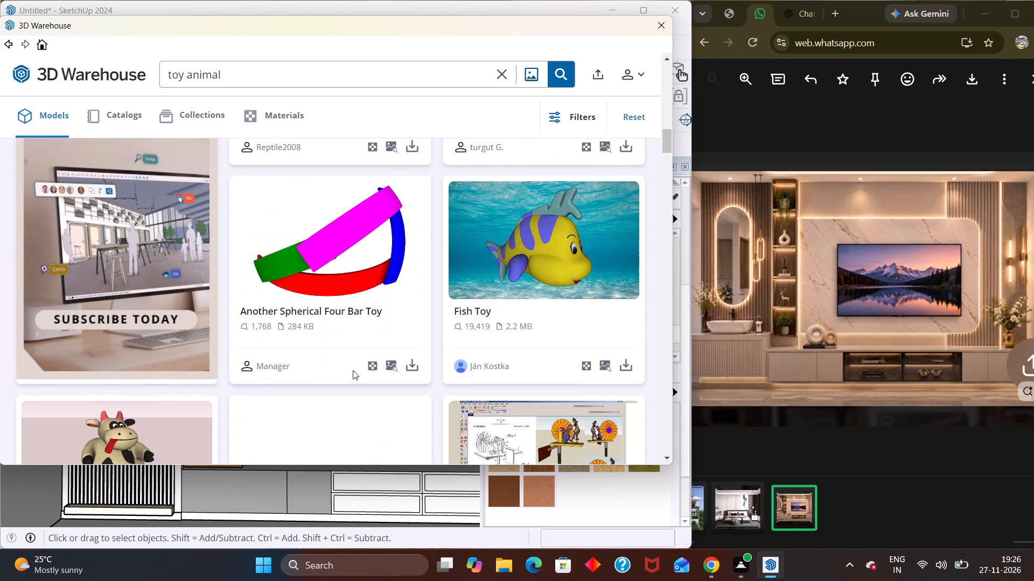
{"action": "scroll", "coordinate": [353, 370], "scroll_direction": "down", "scroll_amount": 5}
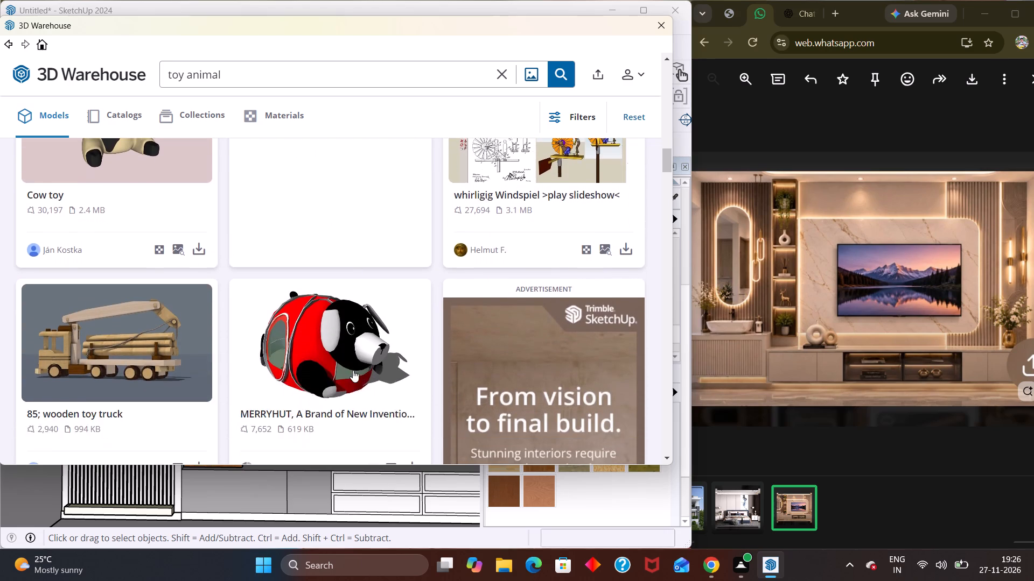
{"action": "scroll", "coordinate": [353, 370], "scroll_direction": "down", "scroll_amount": 7}
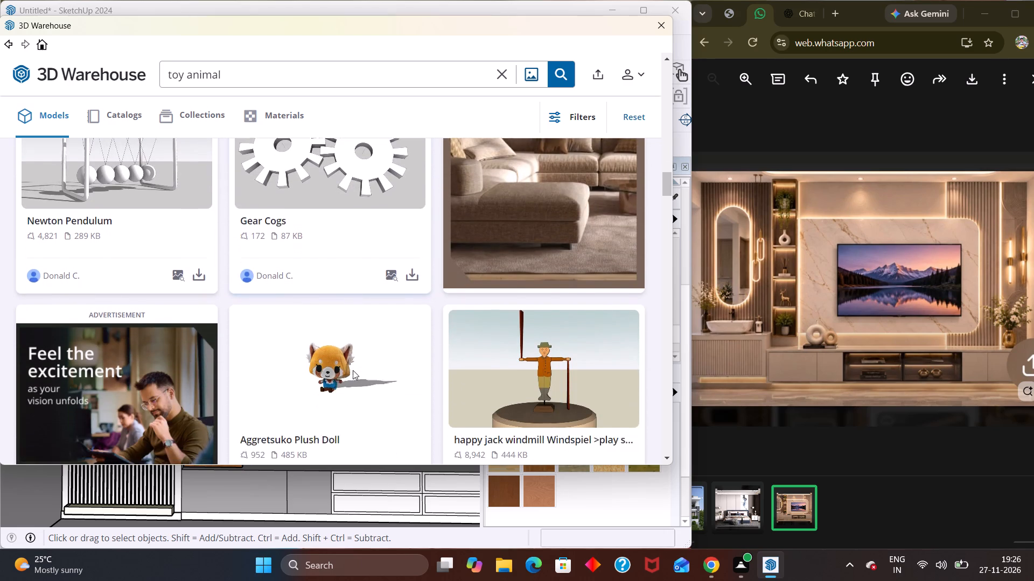
{"action": "scroll", "coordinate": [353, 370], "scroll_direction": "down", "scroll_amount": 4}
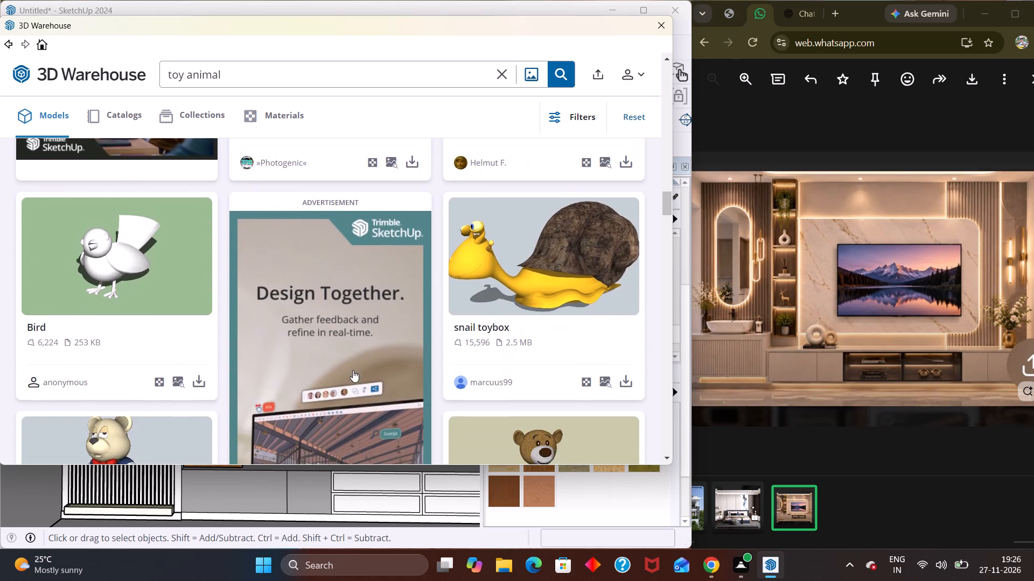
{"action": "scroll", "coordinate": [353, 370], "scroll_direction": "down", "scroll_amount": 3}
{"action": "scroll", "coordinate": [232, 392], "scroll_direction": "down", "scroll_amount": 2}
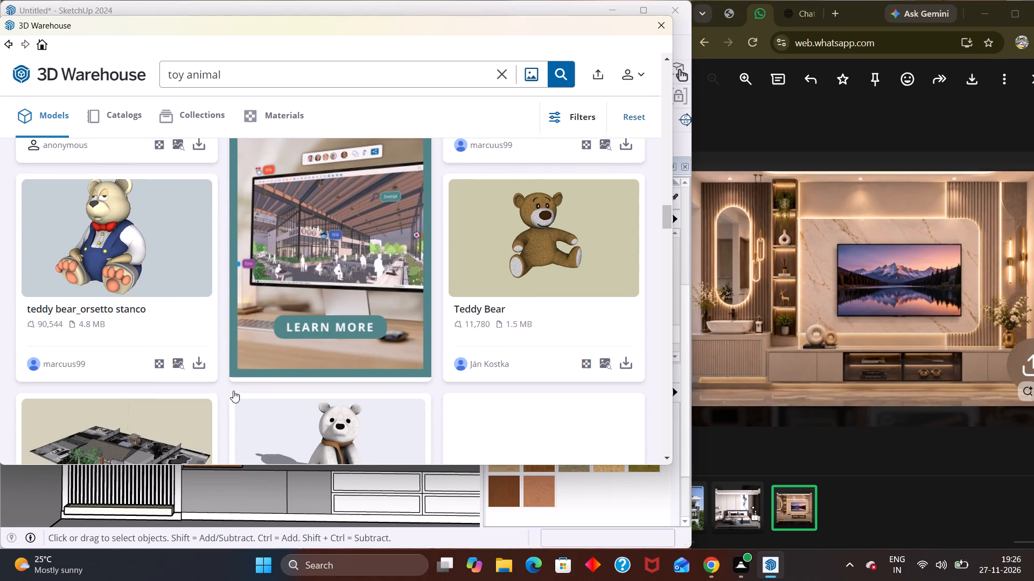
{"action": "scroll", "coordinate": [255, 391], "scroll_direction": "down", "scroll_amount": 3}
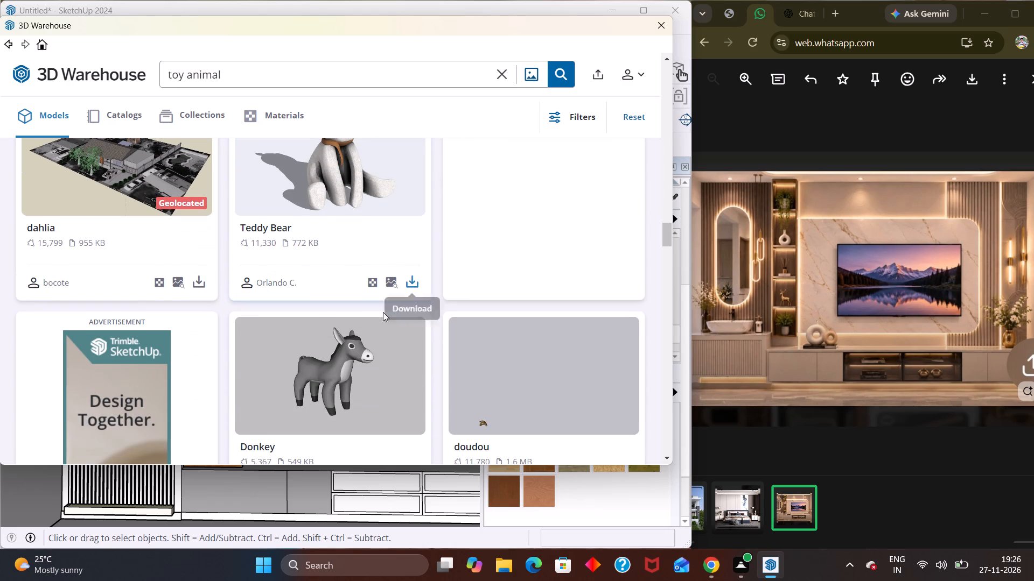
{"action": "scroll", "coordinate": [374, 325], "scroll_direction": "down", "scroll_amount": 2}
{"action": "scroll", "coordinate": [367, 336], "scroll_direction": "up", "scroll_amount": 5}
{"action": "scroll", "coordinate": [367, 336], "scroll_direction": "down", "scroll_amount": 11}
{"action": "scroll", "coordinate": [367, 336], "scroll_direction": "up", "scroll_amount": 3}
{"action": "scroll", "coordinate": [367, 336], "scroll_direction": "down", "scroll_amount": 6}
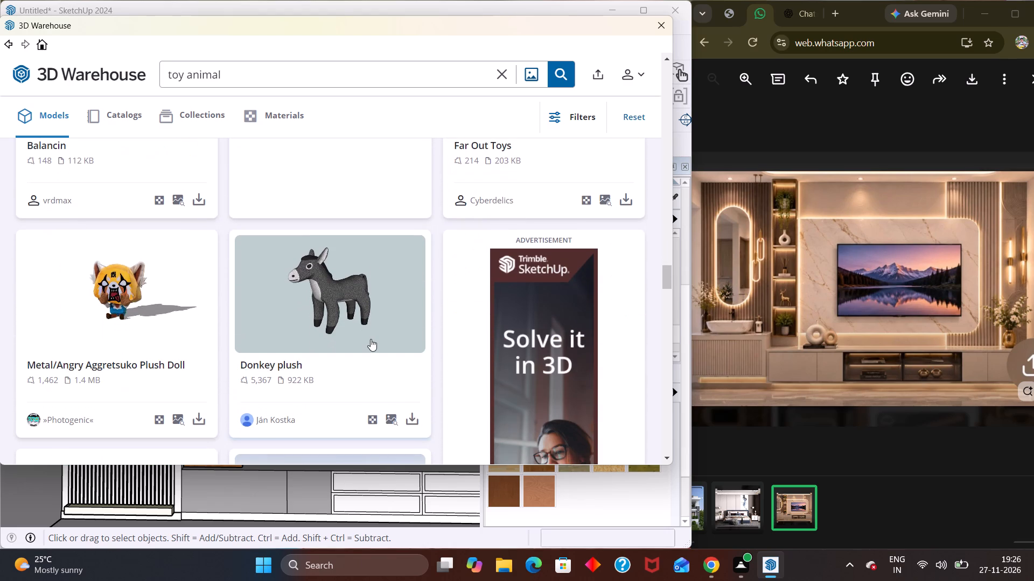
{"action": "scroll", "coordinate": [371, 339], "scroll_direction": "down", "scroll_amount": 7}
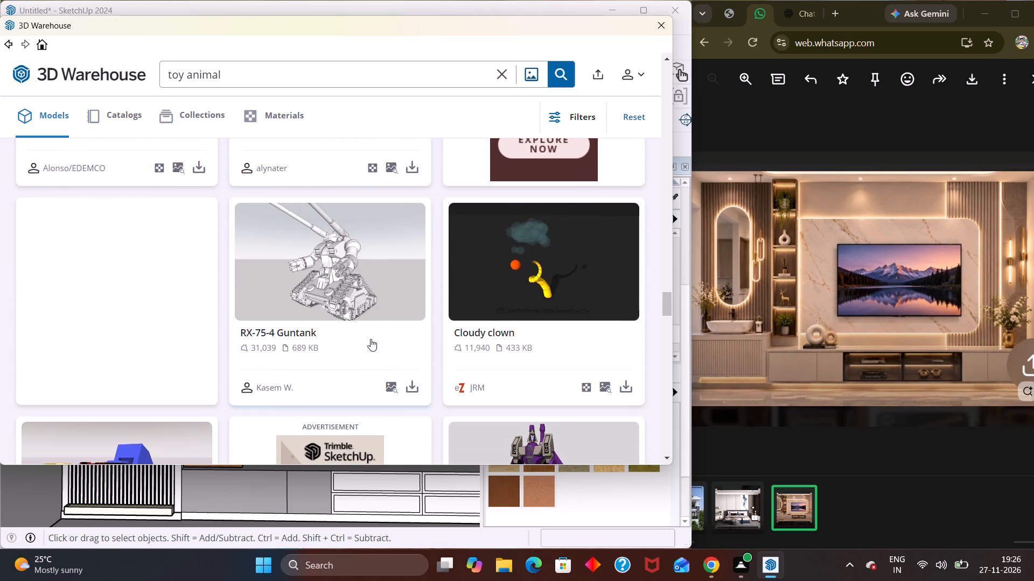
{"action": "scroll", "coordinate": [371, 339], "scroll_direction": "down", "scroll_amount": 9}
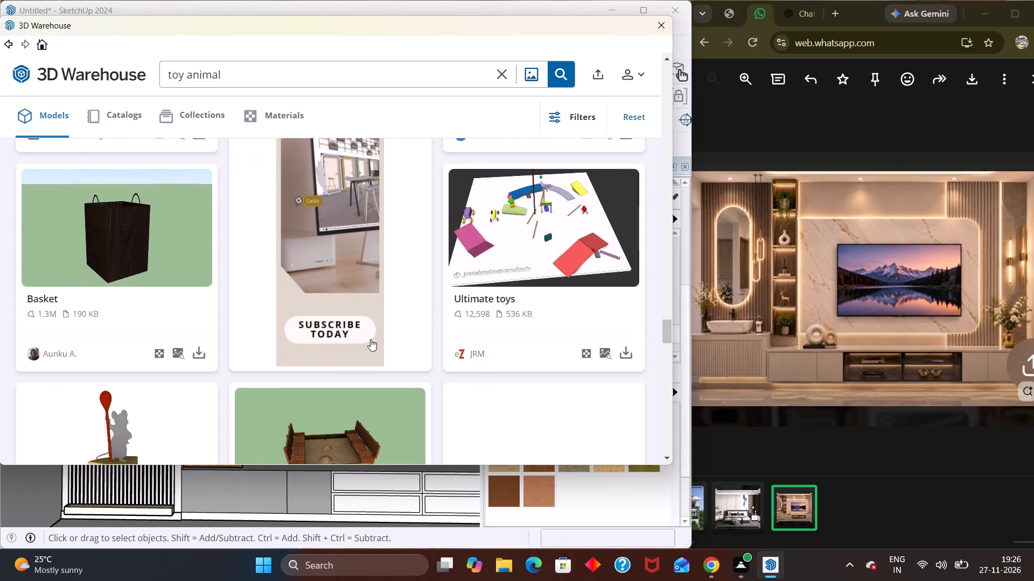
{"action": "scroll", "coordinate": [371, 339], "scroll_direction": "down", "scroll_amount": 6}
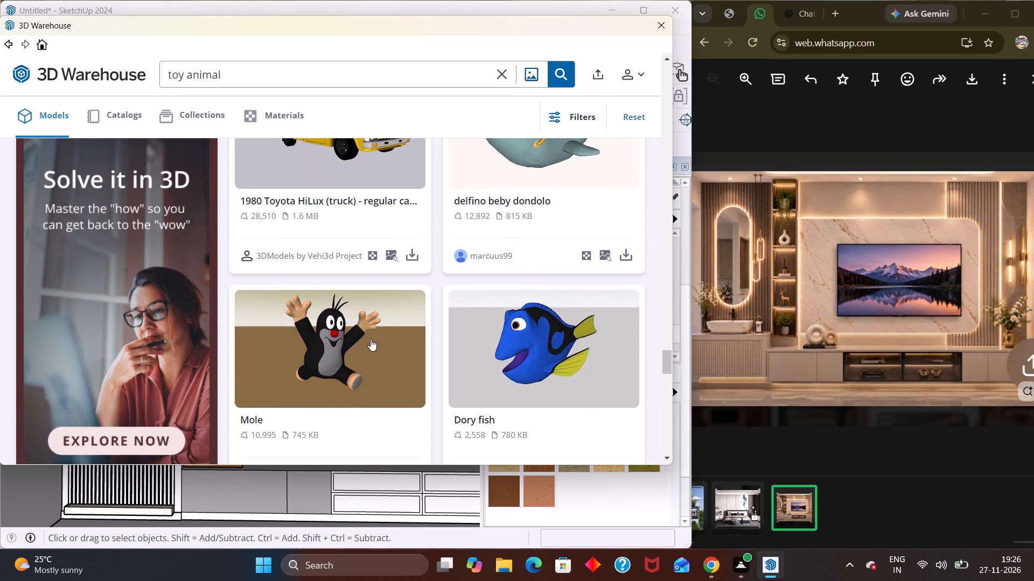
{"action": "scroll", "coordinate": [371, 339], "scroll_direction": "down", "scroll_amount": 5}
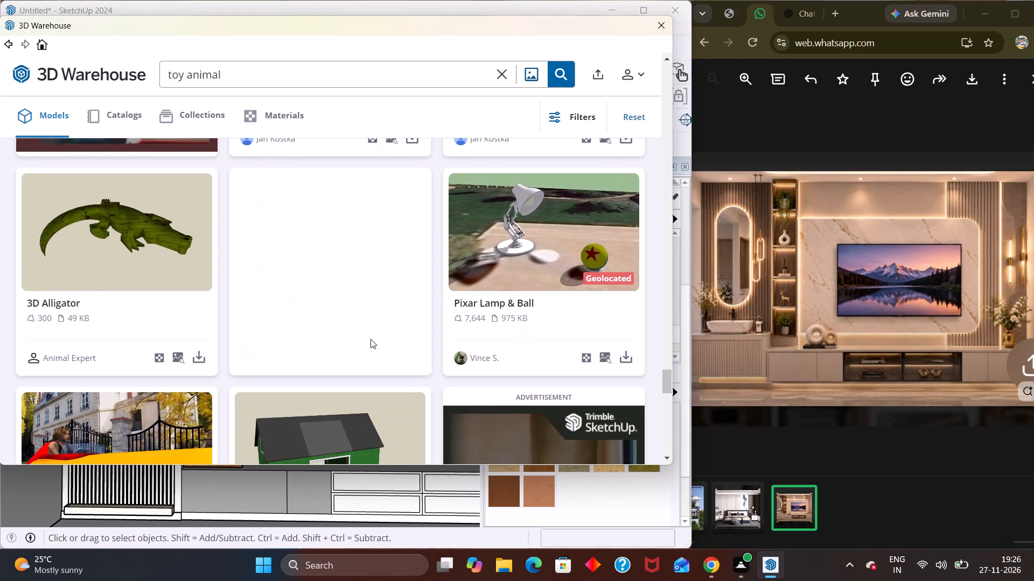
{"action": "scroll", "coordinate": [371, 339], "scroll_direction": "down", "scroll_amount": 9}
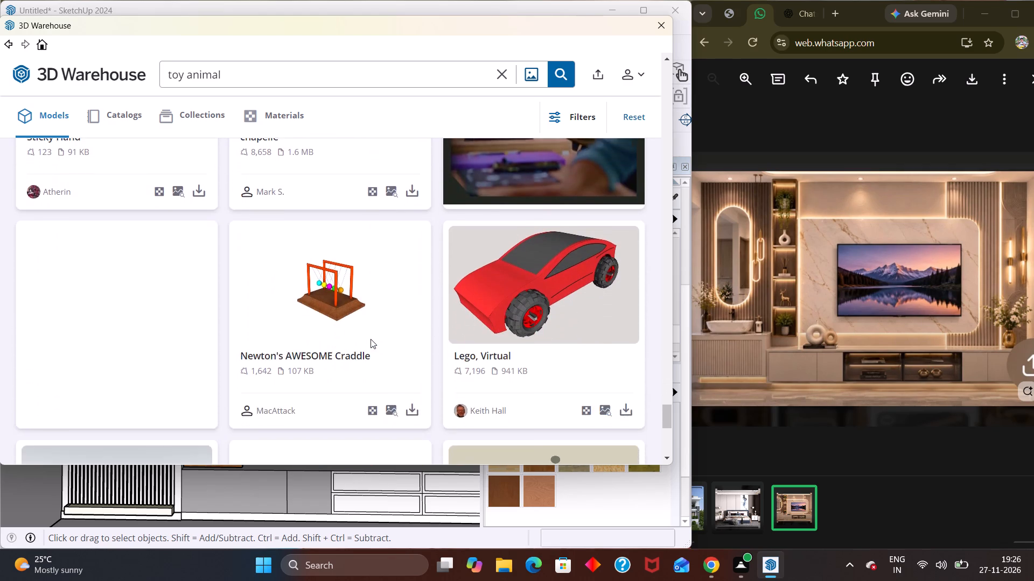
{"action": "scroll", "coordinate": [371, 339], "scroll_direction": "up", "scroll_amount": 3}
{"action": "scroll", "coordinate": [371, 339], "scroll_direction": "down", "scroll_amount": 3}
{"action": "scroll", "coordinate": [371, 339], "scroll_direction": "up", "scroll_amount": 1}
{"action": "scroll", "coordinate": [371, 339], "scroll_direction": "down", "scroll_amount": 5}
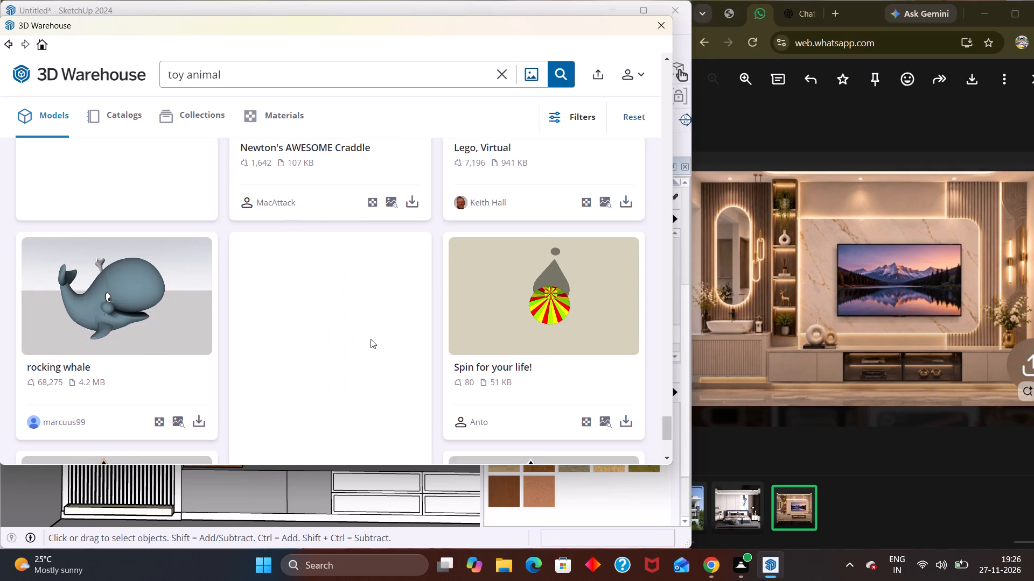
{"action": "scroll", "coordinate": [371, 339], "scroll_direction": "down", "scroll_amount": 4}
{"action": "scroll", "coordinate": [371, 339], "scroll_direction": "up", "scroll_amount": 3}
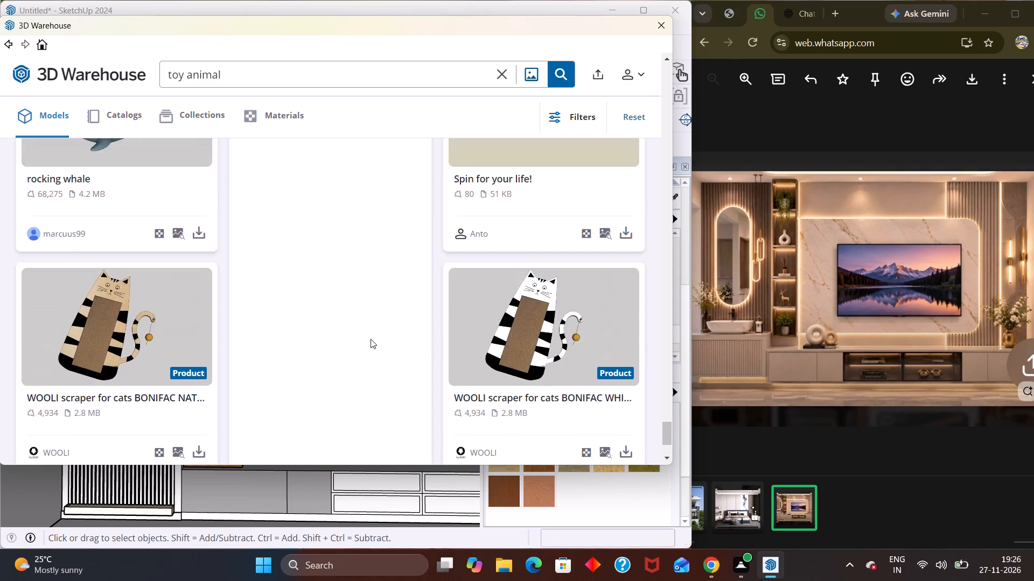
{"action": "scroll", "coordinate": [371, 339], "scroll_direction": "up", "scroll_amount": 17}
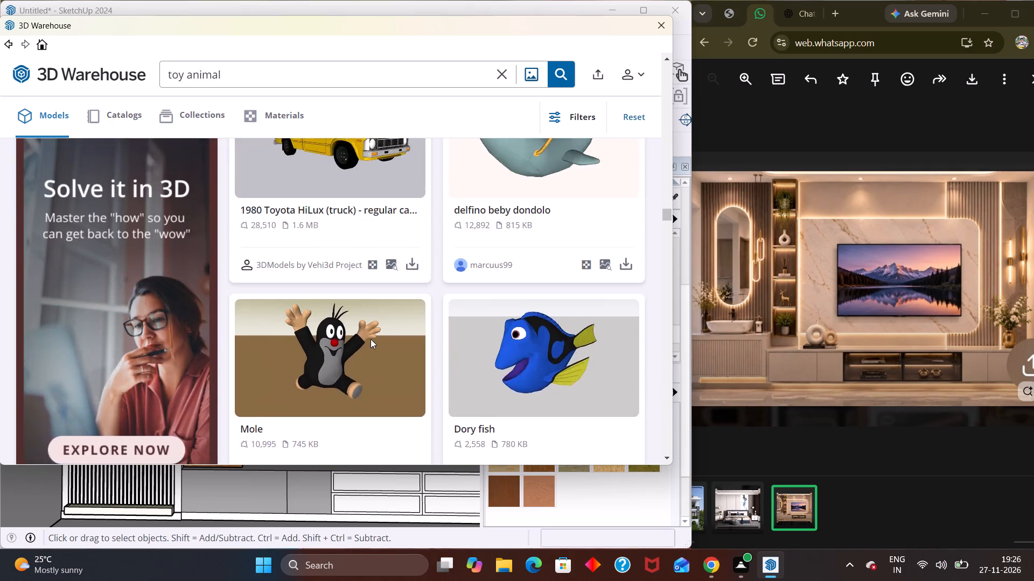
{"action": "scroll", "coordinate": [371, 339], "scroll_direction": "up", "scroll_amount": 17}
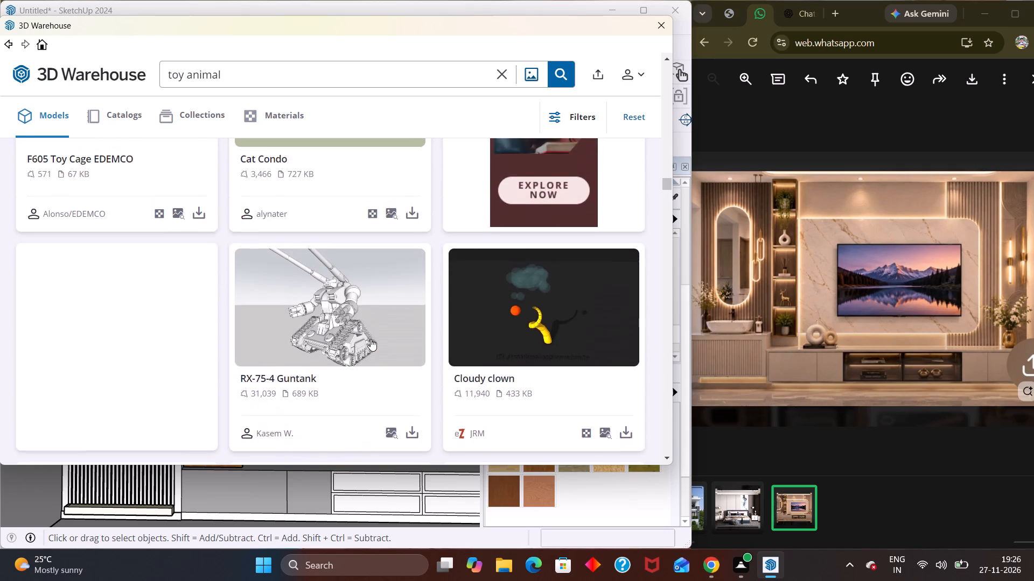
{"action": "scroll", "coordinate": [371, 339], "scroll_direction": "up", "scroll_amount": 8}
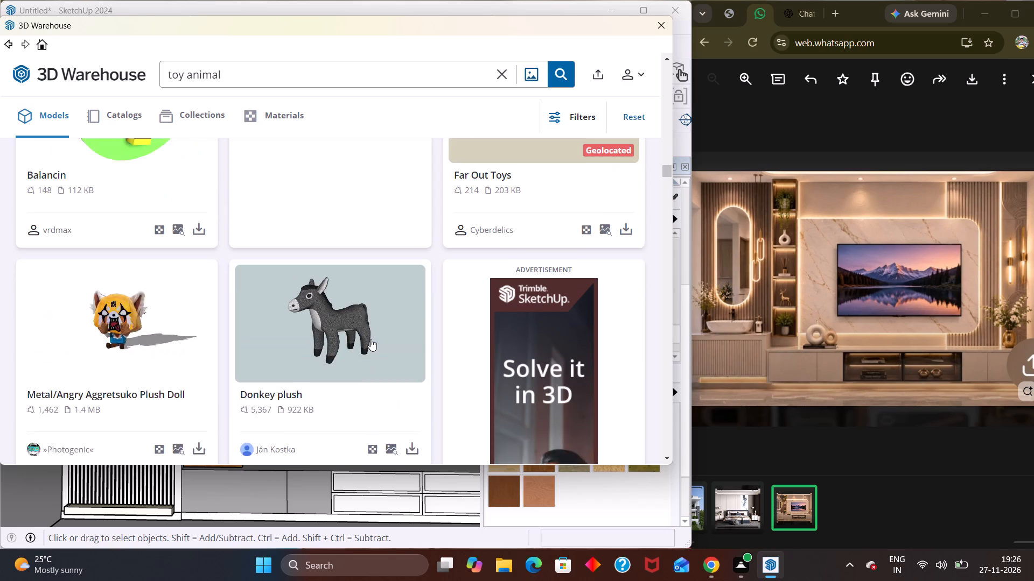
{"action": "scroll", "coordinate": [371, 339], "scroll_direction": "up", "scroll_amount": 5}
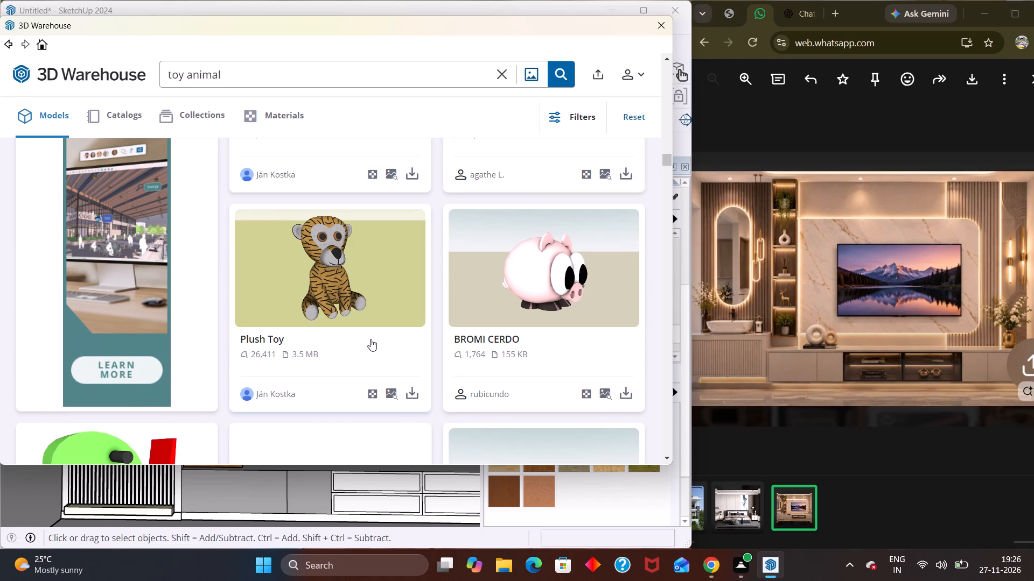
{"action": "scroll", "coordinate": [371, 339], "scroll_direction": "up", "scroll_amount": 4}
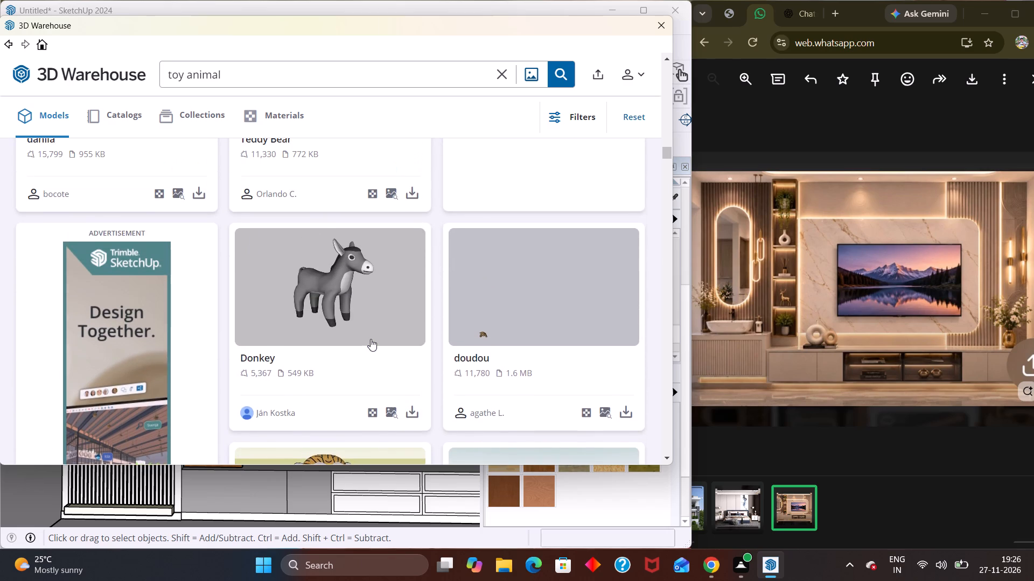
{"action": "scroll", "coordinate": [371, 339], "scroll_direction": "up", "scroll_amount": 3}
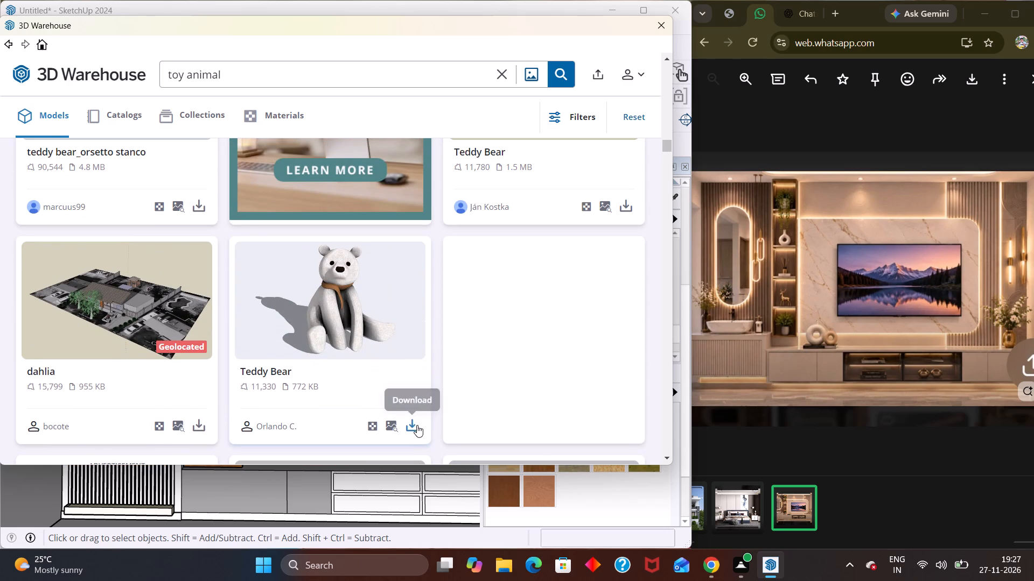
Download the white "Teddy Bear" model with the brown scarf into the model and place it outside the room, beside its open front.
{"action": "left_click", "coordinate": [415, 427]}
{"action": "left_click", "coordinate": [296, 254]}
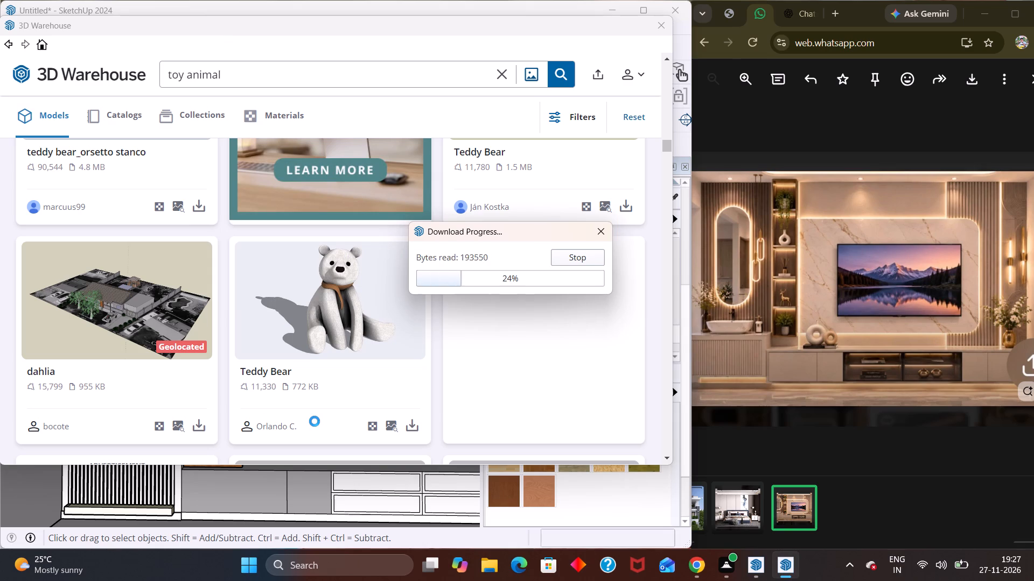
{"action": "scroll", "coordinate": [224, 404], "scroll_direction": "down", "scroll_amount": 13}
{"action": "scroll", "coordinate": [244, 454], "scroll_direction": "down", "scroll_amount": 3}
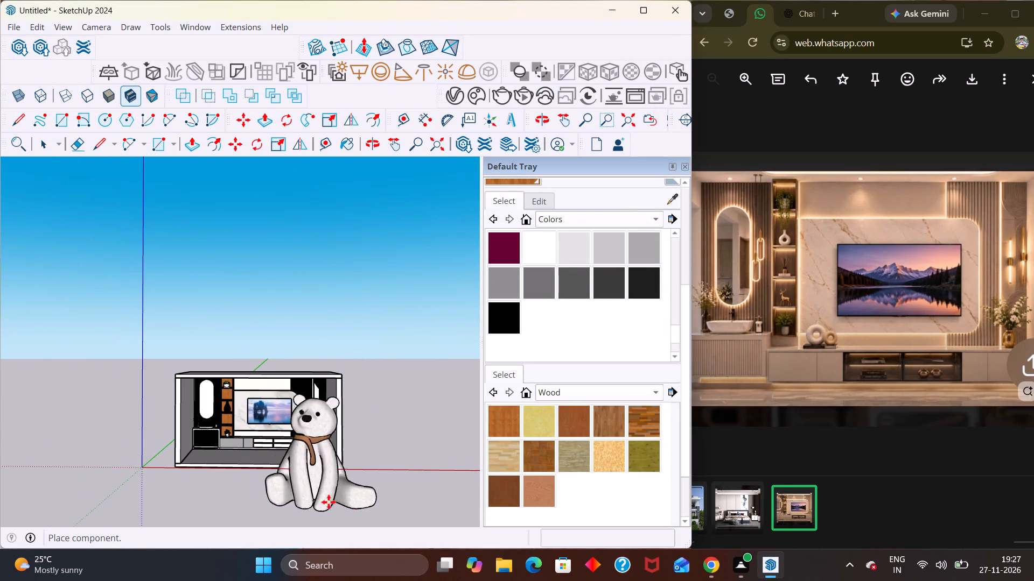
{"action": "left_click", "coordinate": [379, 503]}
Scale the teddy bear down to about 0.33 in height, 0.54 along the red axis and 0.55 along the green axis.
{"action": "key", "text": "s"}
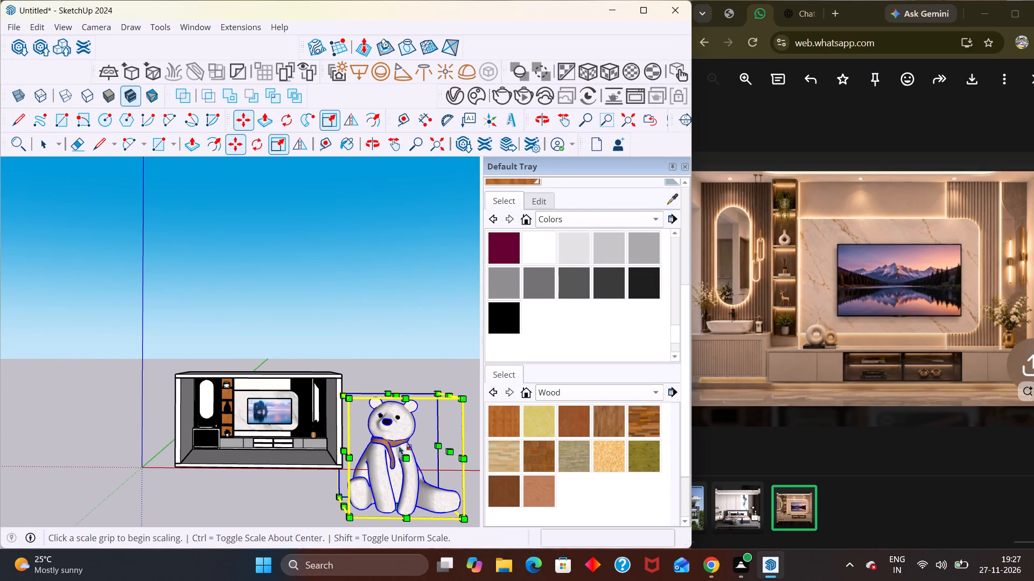
{"action": "left_click", "coordinate": [393, 394]}
{"action": "left_click", "coordinate": [400, 471]}
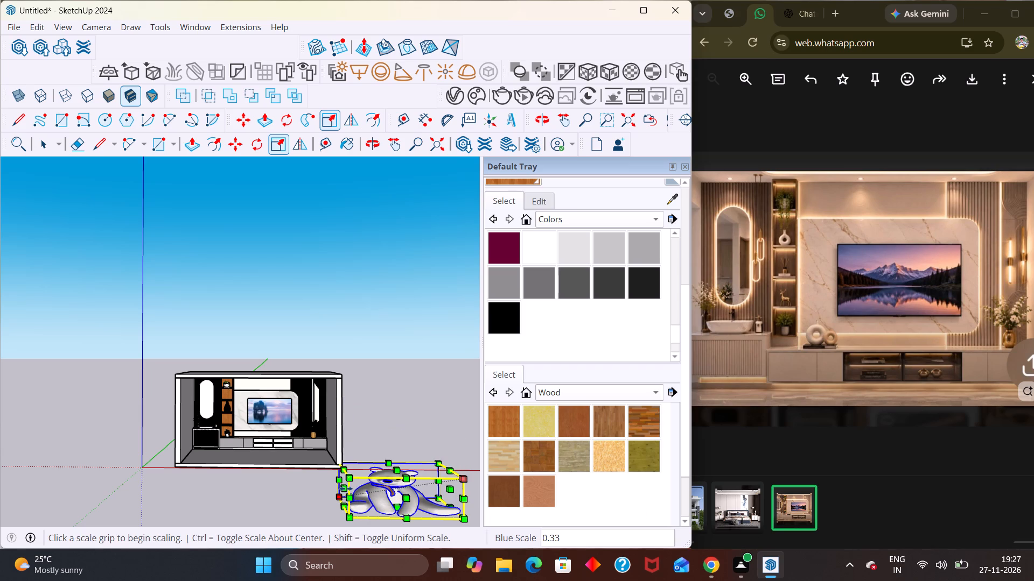
{"action": "left_click", "coordinate": [343, 487]}
{"action": "left_click", "coordinate": [393, 488]}
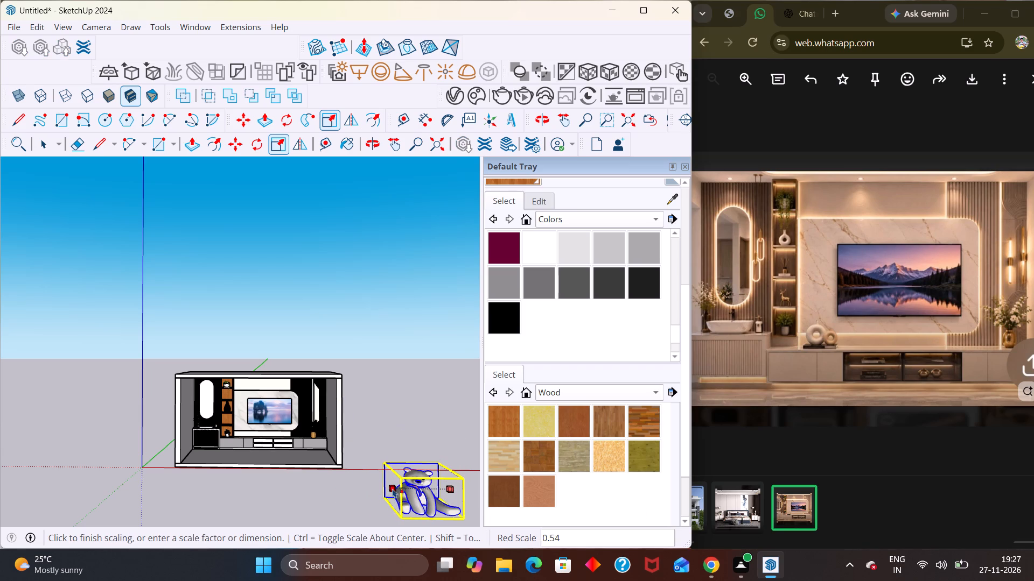
{"action": "left_click", "coordinate": [432, 500]}
{"action": "left_click", "coordinate": [430, 487]}
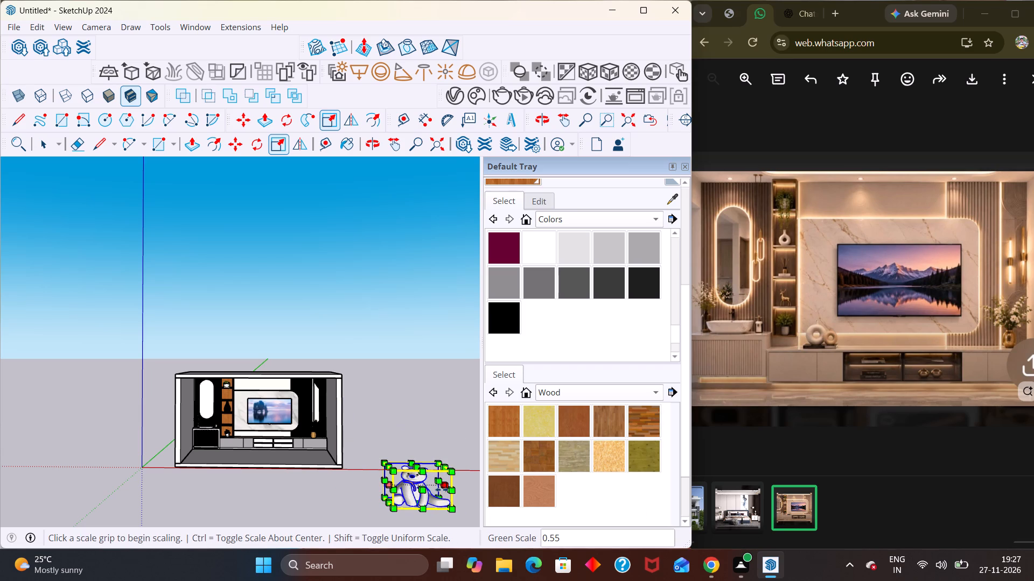
Shrink the teddy bear's footprint further so its body looks proportionate to its reduced height.
{"action": "left_click", "coordinate": [442, 490]}
{"action": "left_click", "coordinate": [421, 494]}
{"action": "middle_click_drag", "start_coordinate": [355, 497], "coordinate": [500, 497]}
{"action": "scroll", "coordinate": [500, 498], "scroll_direction": "up", "scroll_amount": 5}
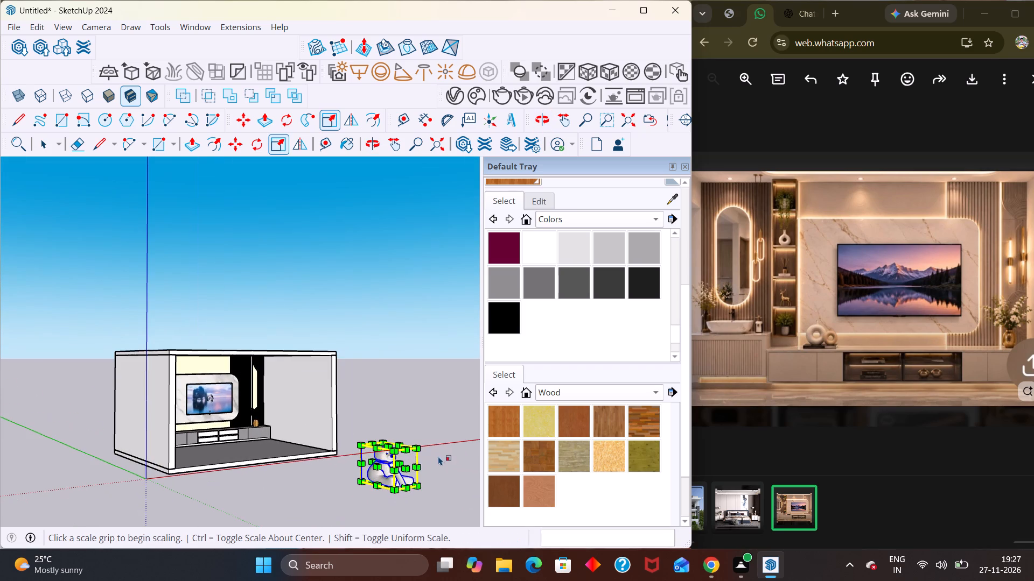
{"action": "left_click", "coordinate": [409, 465]}
{"action": "left_click_drag", "start_coordinate": [393, 463], "coordinate": [386, 463]}
Move the teddy bear from outside into the room, setting it in front of the shelf unit beside the washbasin cabinet.
{"action": "scroll", "coordinate": [390, 462], "scroll_direction": "up", "scroll_amount": 7}
{"action": "middle_click_drag", "start_coordinate": [383, 469], "coordinate": [262, 516]}
{"action": "scroll", "coordinate": [271, 499], "scroll_direction": "up", "scroll_amount": 1}
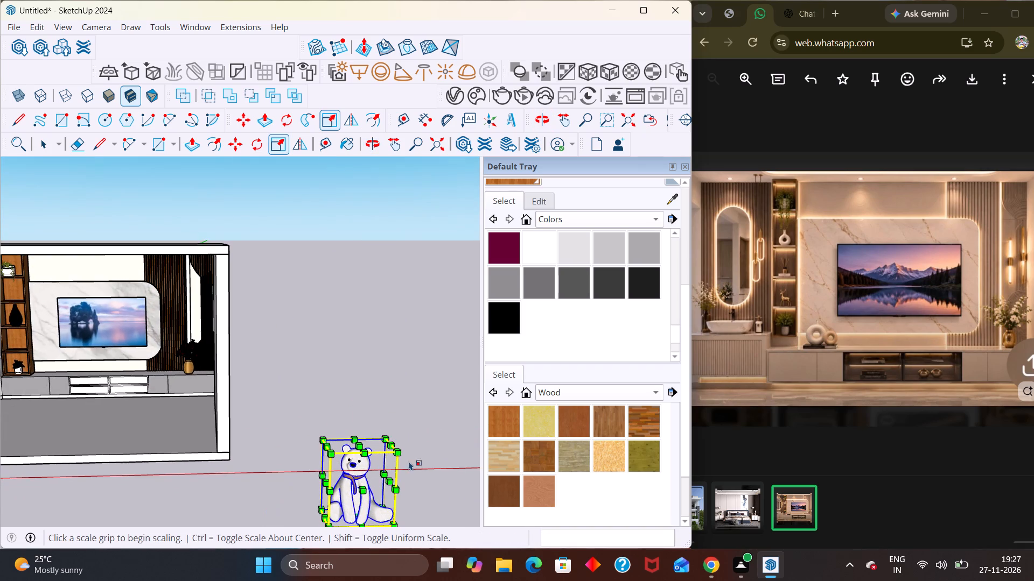
{"action": "middle_click_drag", "start_coordinate": [314, 476], "coordinate": [267, 466]}
{"action": "scroll", "coordinate": [324, 463], "scroll_direction": "down", "scroll_amount": 4}
{"action": "key", "text": "m"}
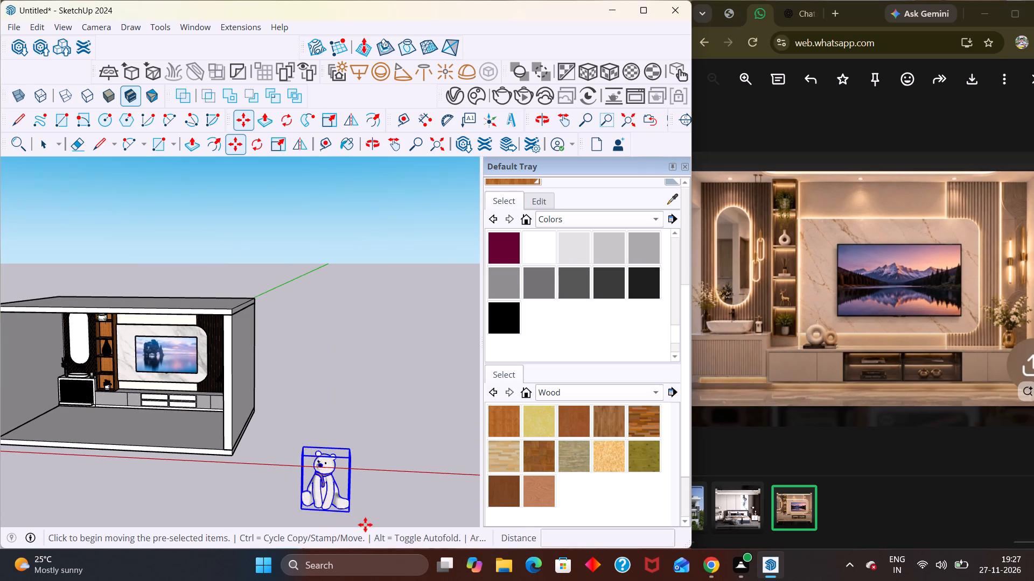
{"action": "left_click", "coordinate": [354, 513]}
{"action": "scroll", "coordinate": [138, 360], "scroll_direction": "up", "scroll_amount": 10}
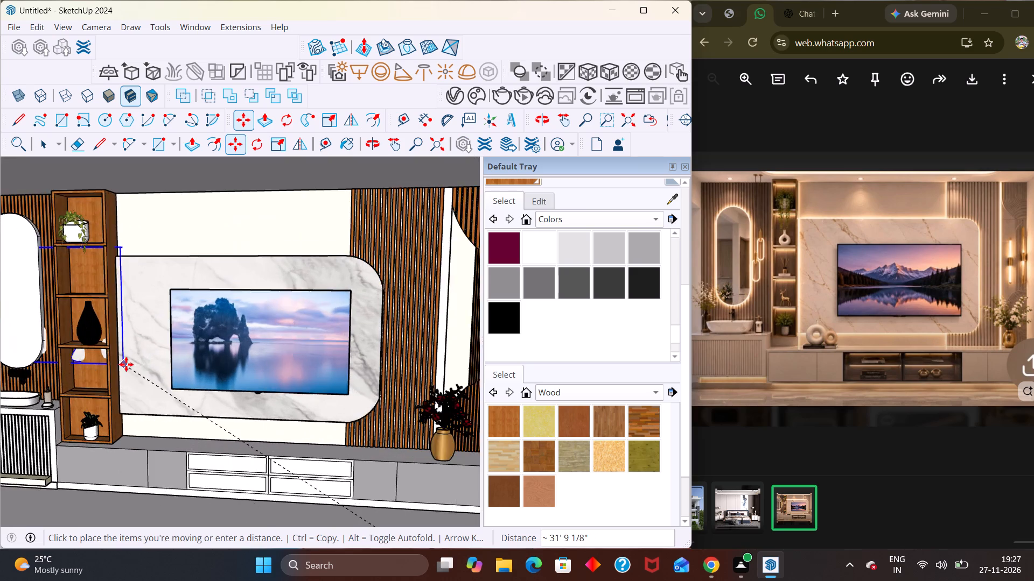
{"action": "scroll", "coordinate": [126, 364], "scroll_direction": "up", "scroll_amount": 2}
{"action": "middle_click_drag", "start_coordinate": [136, 450], "coordinate": [184, 508]}
{"action": "middle_click_drag", "start_coordinate": [125, 362], "coordinate": [102, 311]}
{"action": "scroll", "coordinate": [125, 361], "scroll_direction": "up", "scroll_amount": 1}
{"action": "scroll", "coordinate": [102, 311], "scroll_direction": "up", "scroll_amount": 2}
{"action": "scroll", "coordinate": [158, 443], "scroll_direction": "down", "scroll_amount": 5}
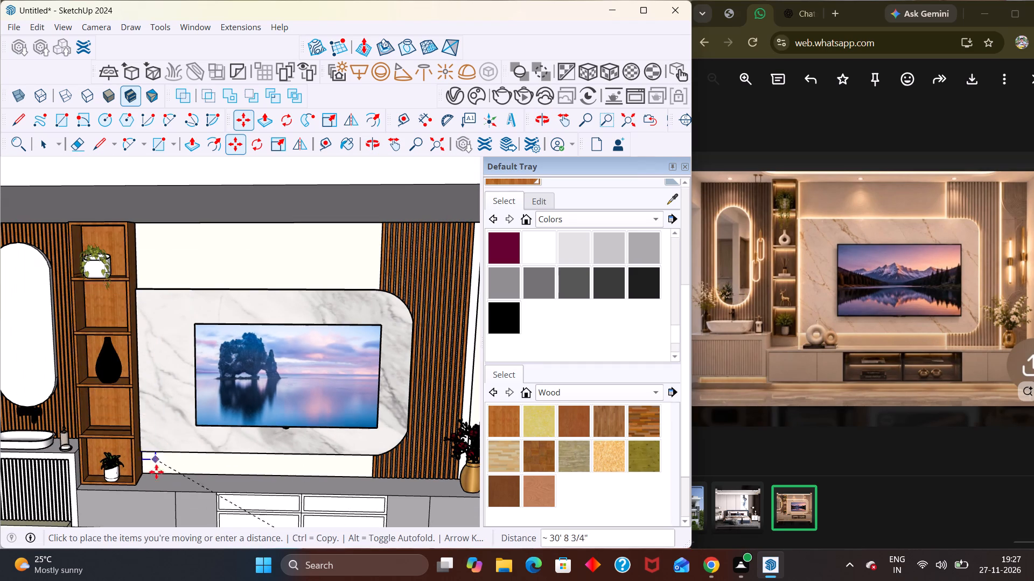
{"action": "middle_click_drag", "start_coordinate": [175, 524], "coordinate": [114, 454]}
{"action": "scroll", "coordinate": [174, 512], "scroll_direction": "down", "scroll_amount": 1}
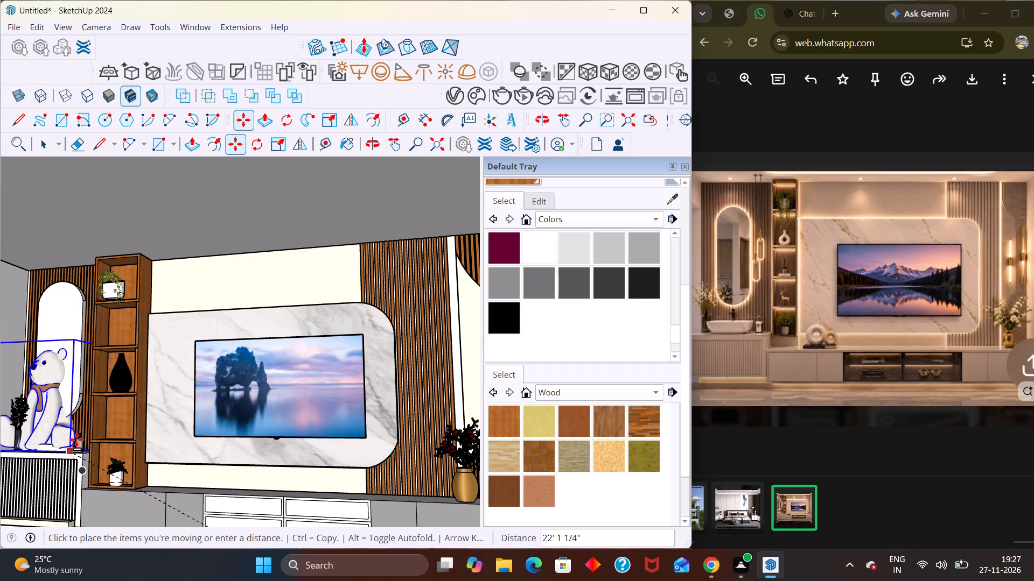
{"action": "scroll", "coordinate": [96, 452], "scroll_direction": "down", "scroll_amount": 3}
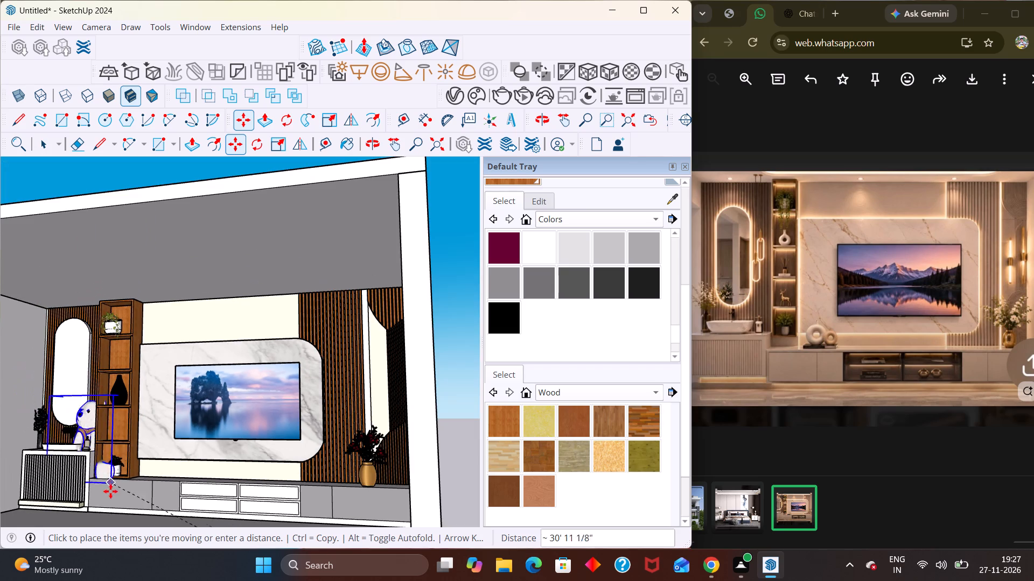
{"action": "scroll", "coordinate": [204, 474], "scroll_direction": "down", "scroll_amount": 2}
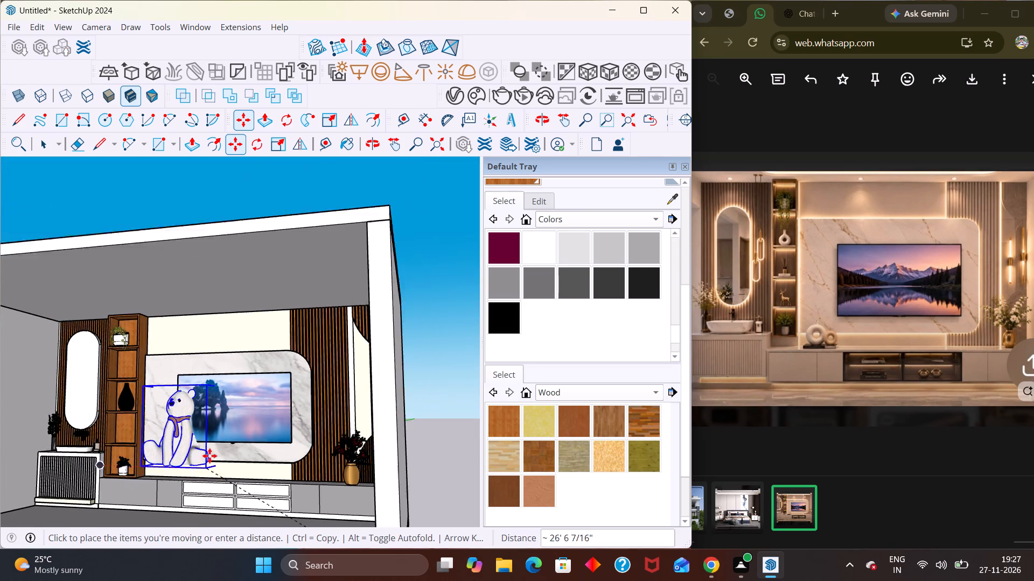
{"action": "scroll", "coordinate": [209, 456], "scroll_direction": "down", "scroll_amount": 2}
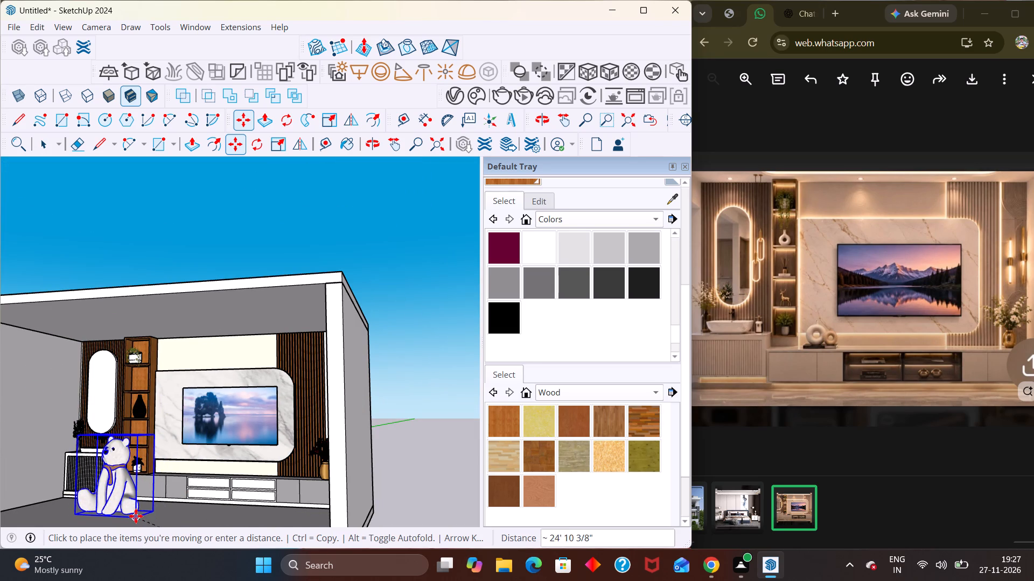
{"action": "left_click", "coordinate": [136, 516]}
Scale the teddy bear to about 0.71 in height and 0.49 along the red axis.
{"action": "middle_click_drag", "start_coordinate": [169, 511], "coordinate": [229, 516]}
{"action": "scroll", "coordinate": [228, 515], "scroll_direction": "up", "scroll_amount": 2}
{"action": "key", "text": "s"}
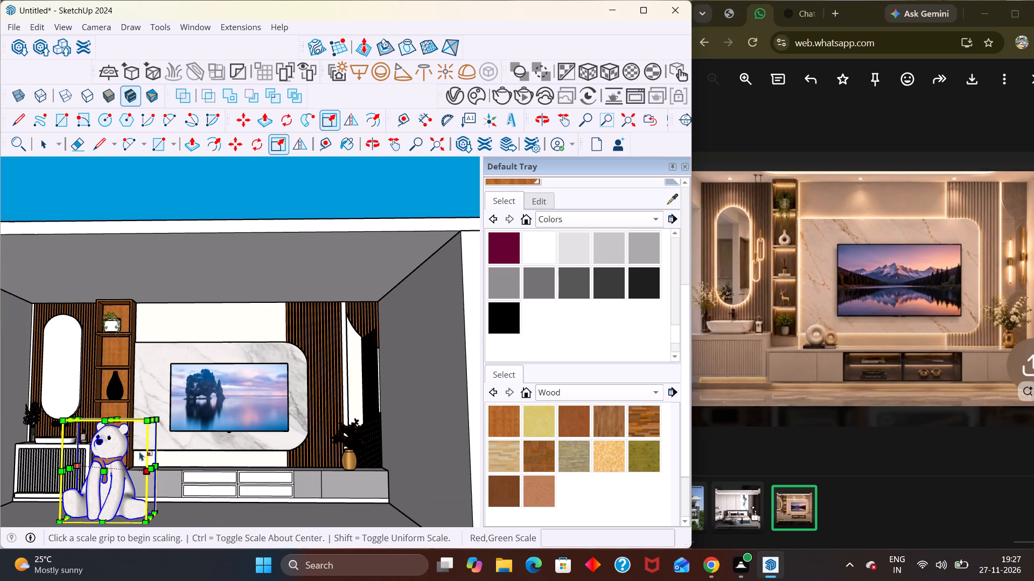
{"action": "left_click", "coordinate": [111, 418]}
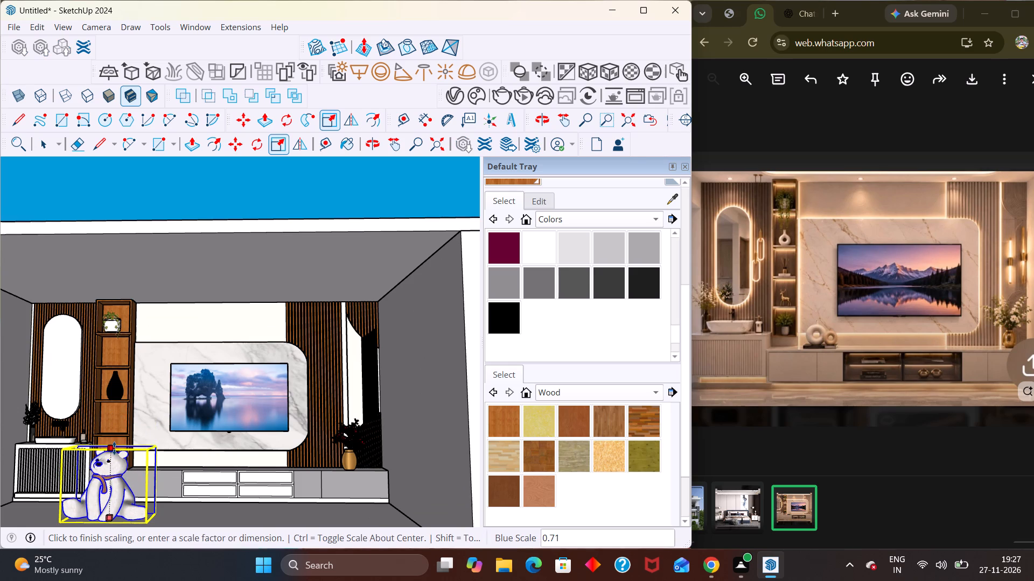
{"action": "left_click", "coordinate": [114, 449]}
{"action": "left_click", "coordinate": [69, 480]}
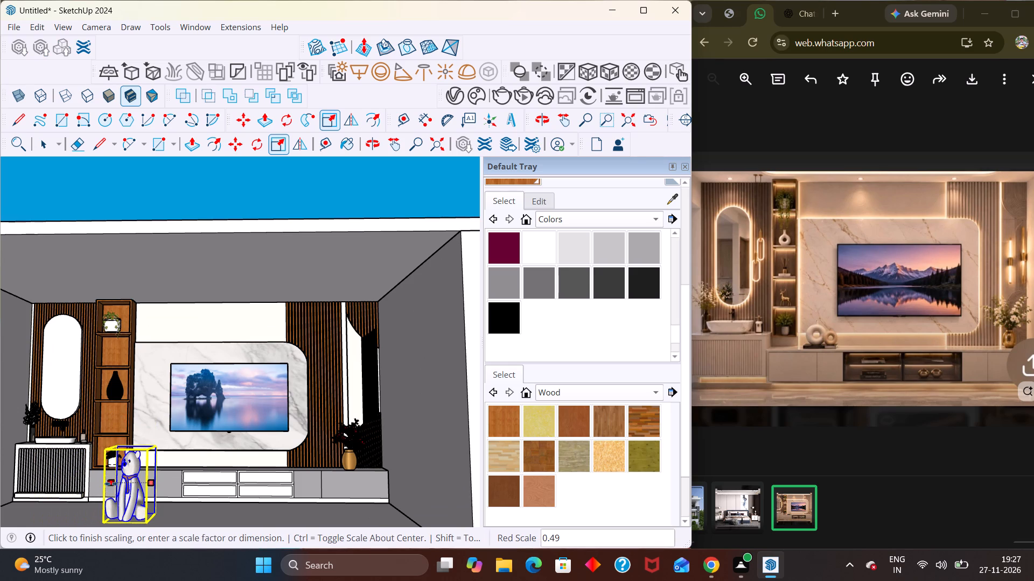
{"action": "left_click", "coordinate": [111, 484]}
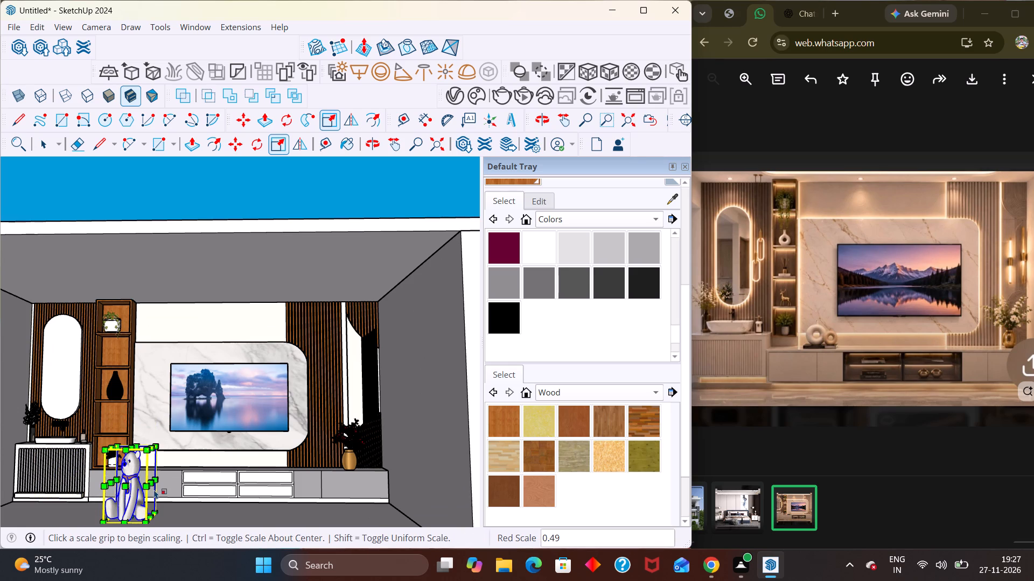
Shrink the teddy bear further to about 0.52 along the green axis, 0.72 along the red axis and 0.51 in height.
{"action": "middle_click_drag", "start_coordinate": [152, 491], "coordinate": [104, 501]}
{"action": "scroll", "coordinate": [104, 501], "scroll_direction": "up", "scroll_amount": 8}
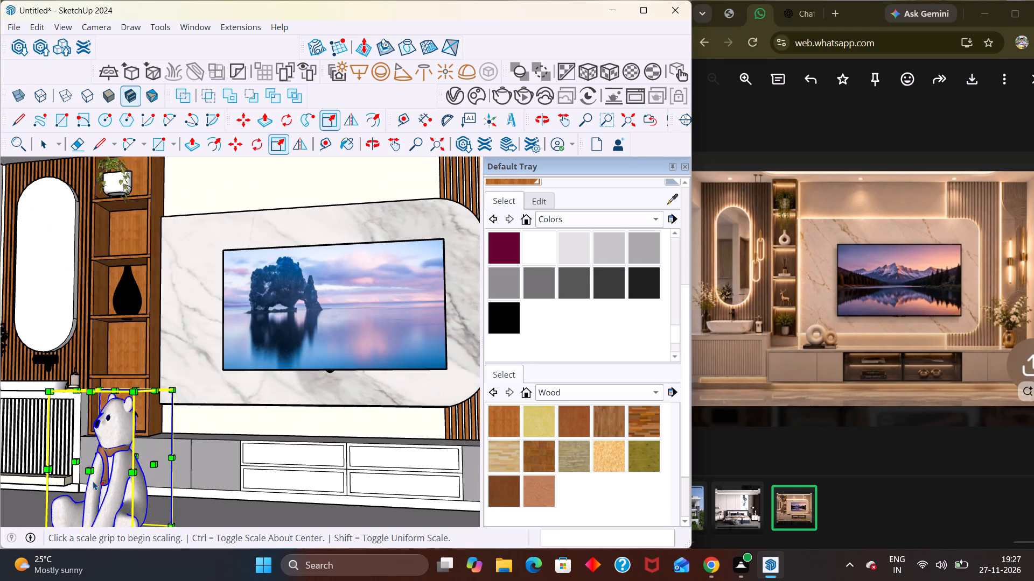
{"action": "left_click", "coordinate": [89, 473]}
{"action": "left_click", "coordinate": [114, 467]}
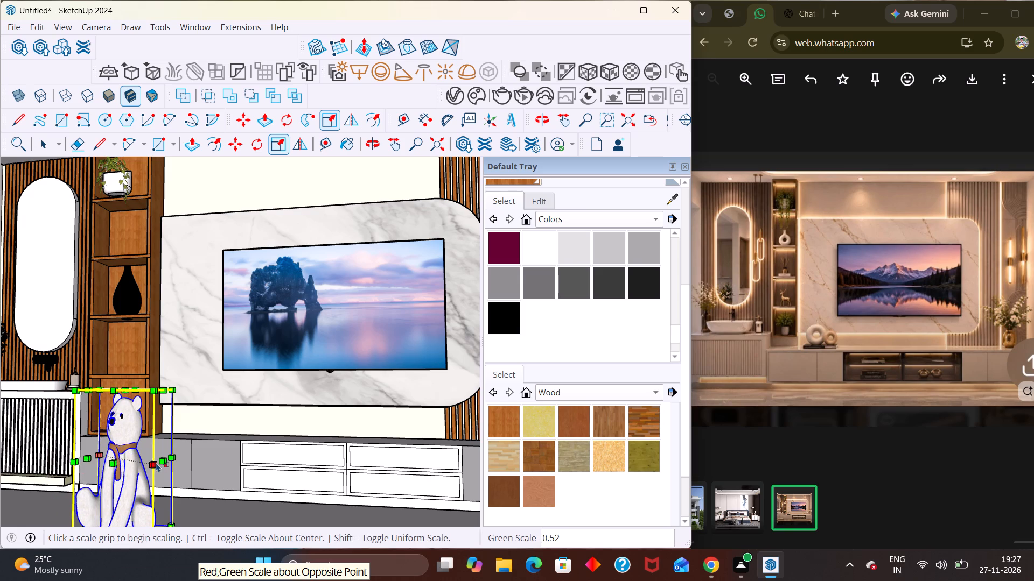
{"action": "left_click", "coordinate": [166, 459]}
{"action": "left_click", "coordinate": [141, 457]}
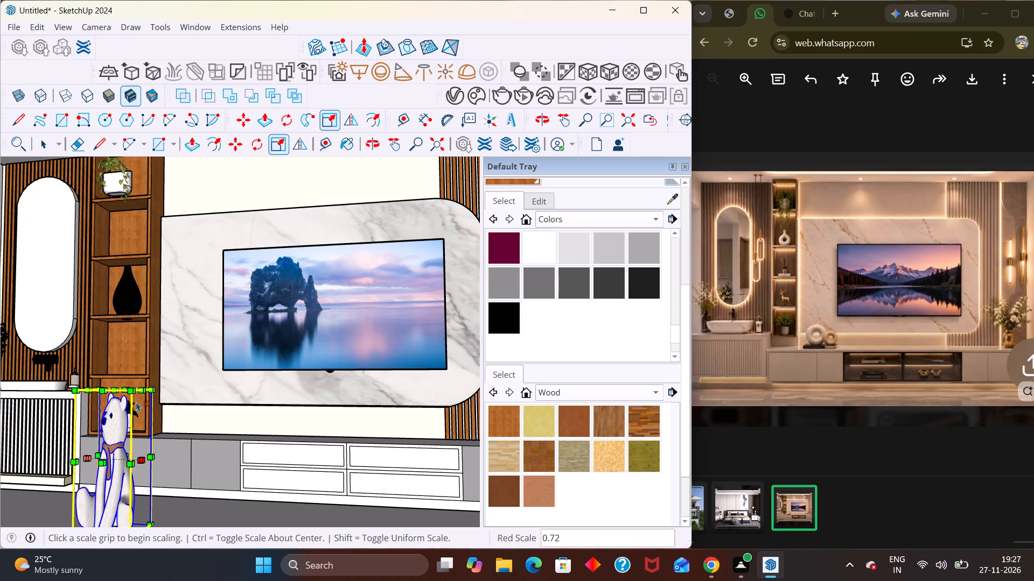
{"action": "left_click", "coordinate": [116, 390]}
{"action": "left_click", "coordinate": [115, 458]}
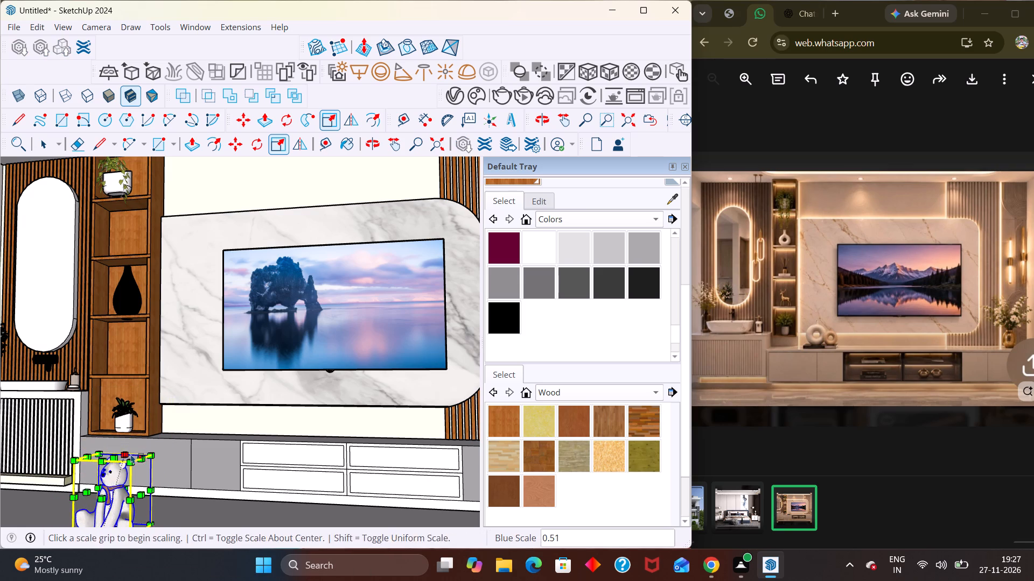
Move the teddy bear into the shelf unit's compartment between the black vase and the bottom potted plant, and deselect it.
{"action": "scroll", "coordinate": [173, 445], "scroll_direction": "down", "scroll_amount": 4}
{"action": "middle_click_drag", "start_coordinate": [173, 445], "coordinate": [208, 425]}
{"action": "scroll", "coordinate": [163, 479], "scroll_direction": "up", "scroll_amount": 3}
{"action": "middle_click_drag", "start_coordinate": [157, 486], "coordinate": [270, 472]}
{"action": "scroll", "coordinate": [247, 483], "scroll_direction": "up", "scroll_amount": 6}
{"action": "middle_click_drag", "start_coordinate": [252, 469], "coordinate": [239, 508]}
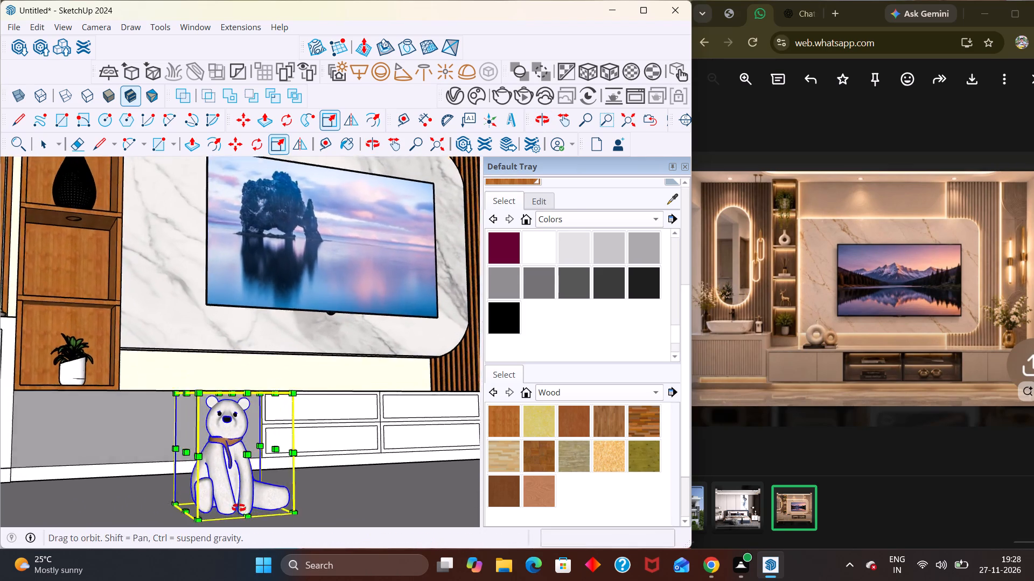
{"action": "middle_click_drag", "start_coordinate": [239, 508], "coordinate": [237, 512]}
{"action": "scroll", "coordinate": [237, 512], "scroll_direction": "up", "scroll_amount": 1}
{"action": "scroll", "coordinate": [192, 483], "scroll_direction": "down", "scroll_amount": 4}
{"action": "key", "text": "m"}
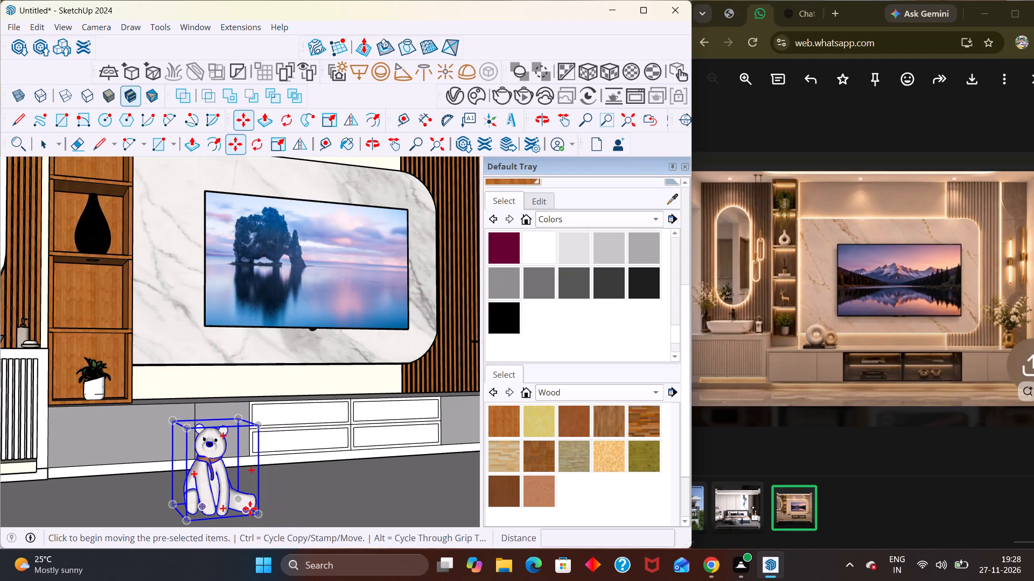
{"action": "left_click", "coordinate": [260, 512]}
{"action": "scroll", "coordinate": [217, 498], "scroll_direction": "down", "scroll_amount": 3}
{"action": "scroll", "coordinate": [155, 378], "scroll_direction": "up", "scroll_amount": 1}
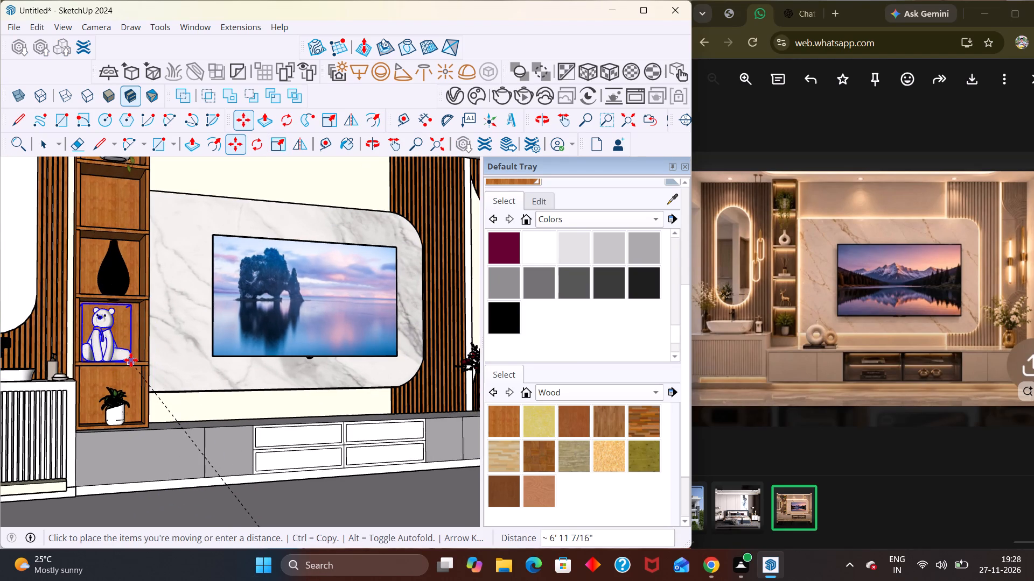
{"action": "scroll", "coordinate": [136, 364], "scroll_direction": "up", "scroll_amount": 6}
{"action": "middle_click_drag", "start_coordinate": [138, 364], "coordinate": [152, 433]}
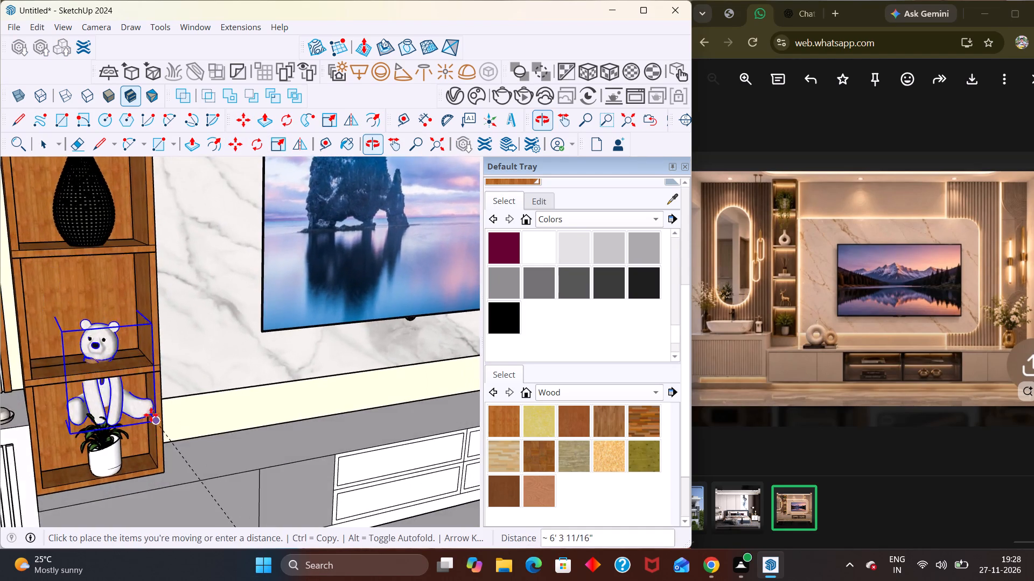
{"action": "scroll", "coordinate": [133, 395], "scroll_direction": "up", "scroll_amount": 3}
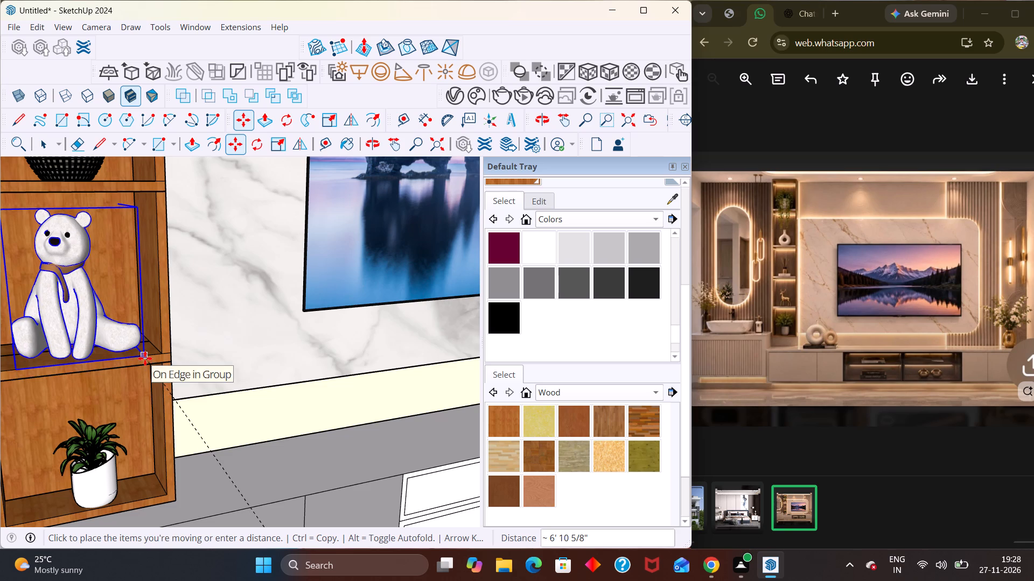
{"action": "left_click", "coordinate": [145, 358]}
{"action": "scroll", "coordinate": [144, 358], "scroll_direction": "down", "scroll_amount": 8}
{"action": "scroll", "coordinate": [145, 352], "scroll_direction": "up", "scroll_amount": 1}
{"action": "scroll", "coordinate": [145, 352], "scroll_direction": "down", "scroll_amount": 3}
{"action": "scroll", "coordinate": [136, 338], "scroll_direction": "up", "scroll_amount": 1}
{"action": "scroll", "coordinate": [136, 338], "scroll_direction": "down", "scroll_amount": 5}
{"action": "scroll", "coordinate": [135, 338], "scroll_direction": "up", "scroll_amount": 1}
{"action": "scroll", "coordinate": [135, 338], "scroll_direction": "down", "scroll_amount": 6}
{"action": "key", "text": "space"}
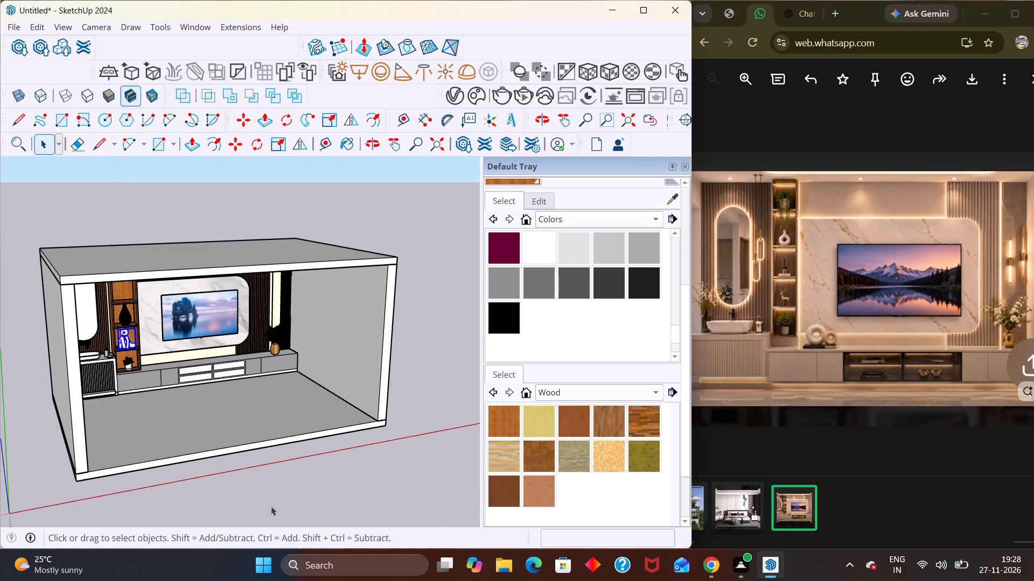
{"action": "left_click", "coordinate": [271, 507]}
Inspect the shelf unit from several angles, checking the bear's placement and which compartments still need decor.
{"action": "middle_click_drag", "start_coordinate": [267, 494], "coordinate": [196, 371]}
{"action": "scroll", "coordinate": [202, 376], "scroll_direction": "up", "scroll_amount": 7}
{"action": "middle_click_drag", "start_coordinate": [86, 342], "coordinate": [151, 495]}
{"action": "scroll", "coordinate": [95, 419], "scroll_direction": "up", "scroll_amount": 1}
{"action": "scroll", "coordinate": [115, 472], "scroll_direction": "down", "scroll_amount": 1}
{"action": "middle_click_drag", "start_coordinate": [145, 472], "coordinate": [110, 417]}
{"action": "scroll", "coordinate": [144, 471], "scroll_direction": "up", "scroll_amount": 1}
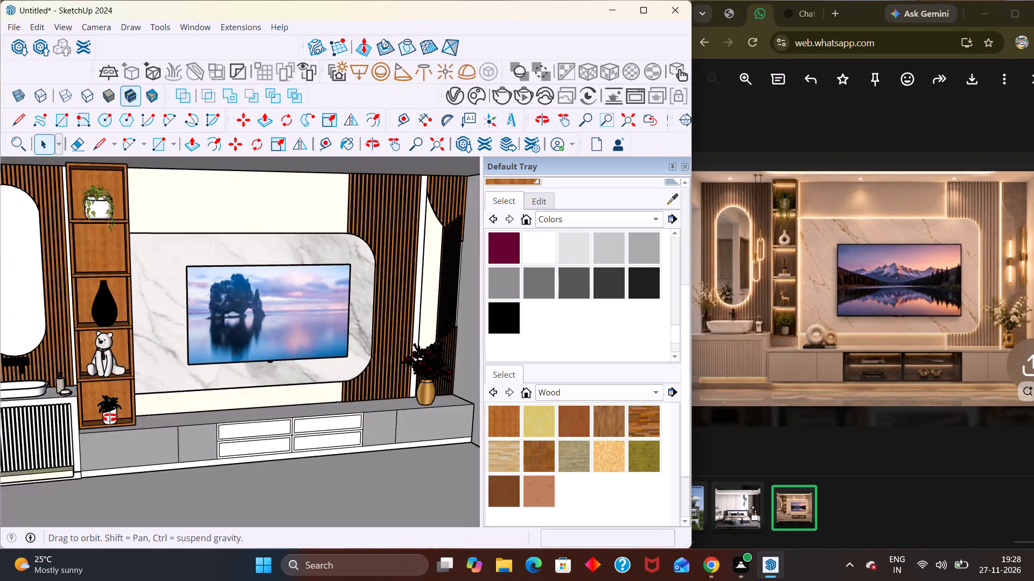
{"action": "middle_click_drag", "start_coordinate": [110, 417], "coordinate": [65, 344]}
{"action": "scroll", "coordinate": [65, 344], "scroll_direction": "up", "scroll_amount": 3}
{"action": "scroll", "coordinate": [90, 371], "scroll_direction": "down", "scroll_amount": 1}
{"action": "middle_click_drag", "start_coordinate": [98, 399], "coordinate": [100, 408]}
{"action": "scroll", "coordinate": [115, 395], "scroll_direction": "down", "scroll_amount": 2}
{"action": "scroll", "coordinate": [108, 319], "scroll_direction": "up", "scroll_amount": 7}
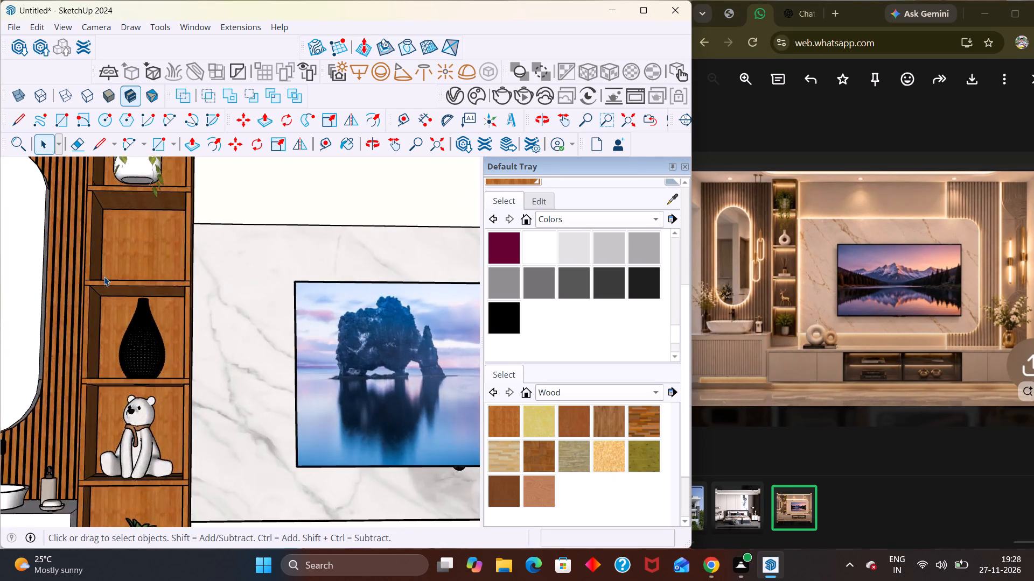
{"action": "middle_click_drag", "start_coordinate": [107, 293], "coordinate": [135, 335]}
{"action": "scroll", "coordinate": [135, 335], "scroll_direction": "down", "scroll_amount": 2}
{"action": "middle_click", "coordinate": [136, 335]}
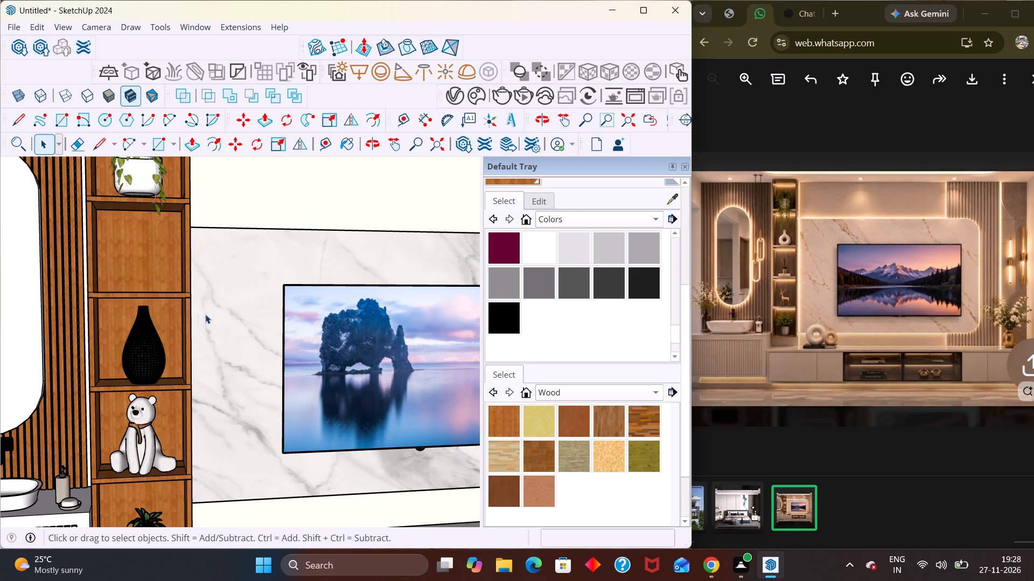
{"action": "scroll", "coordinate": [205, 319], "scroll_direction": "down", "scroll_amount": 1}
{"action": "middle_click_drag", "start_coordinate": [196, 366], "coordinate": [225, 375]}
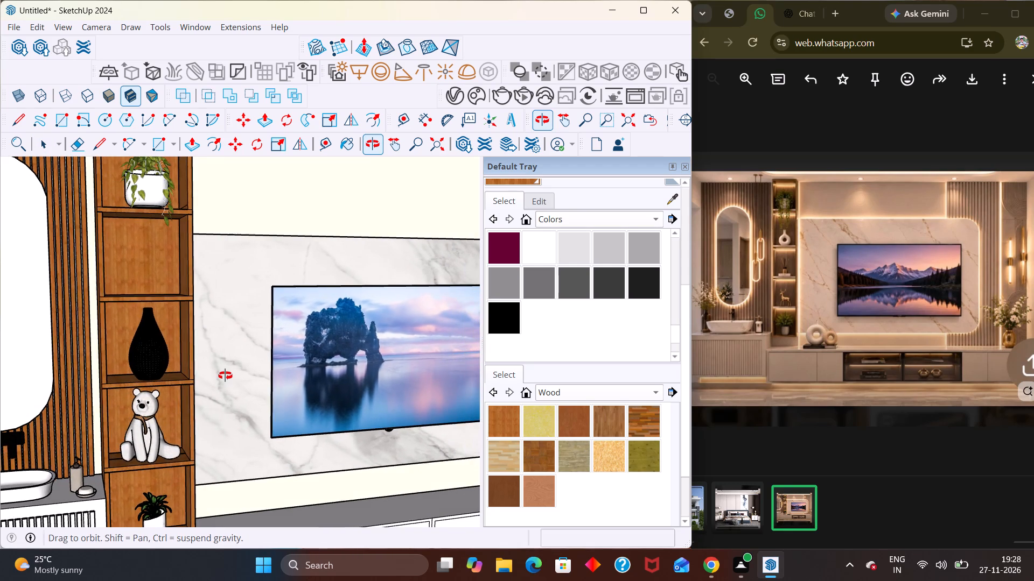
{"action": "middle_click_drag", "start_coordinate": [225, 375], "coordinate": [226, 376]}
{"action": "scroll", "coordinate": [225, 375], "scroll_direction": "down", "scroll_amount": 3}
{"action": "scroll", "coordinate": [221, 379], "scroll_direction": "up", "scroll_amount": 1}
{"action": "scroll", "coordinate": [221, 391], "scroll_direction": "down", "scroll_amount": 2}
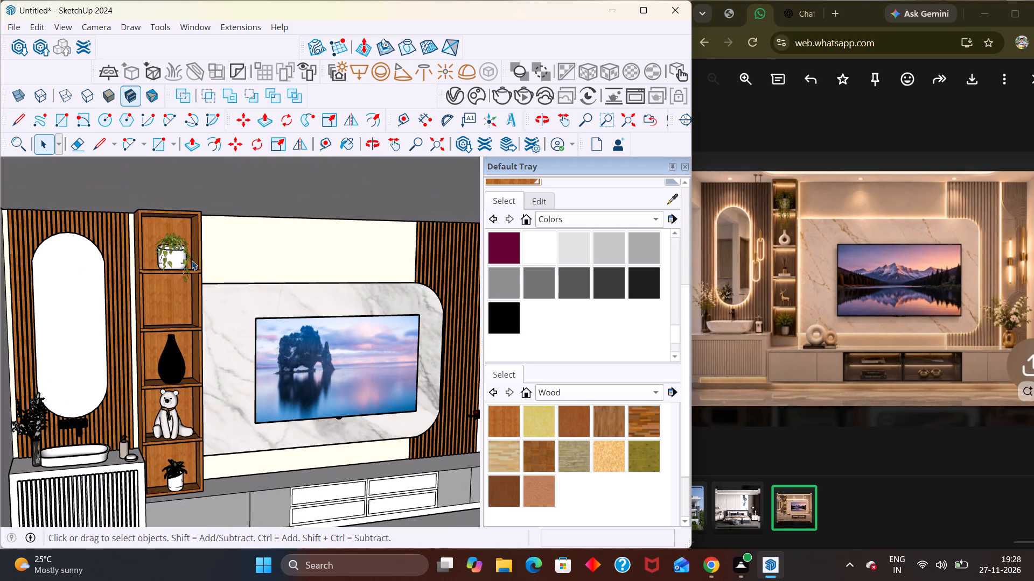
Reopen 3D Warehouse, dismiss the promotional offer and search the models for "toy childerns".
{"action": "left_click", "coordinate": [27, 45]}
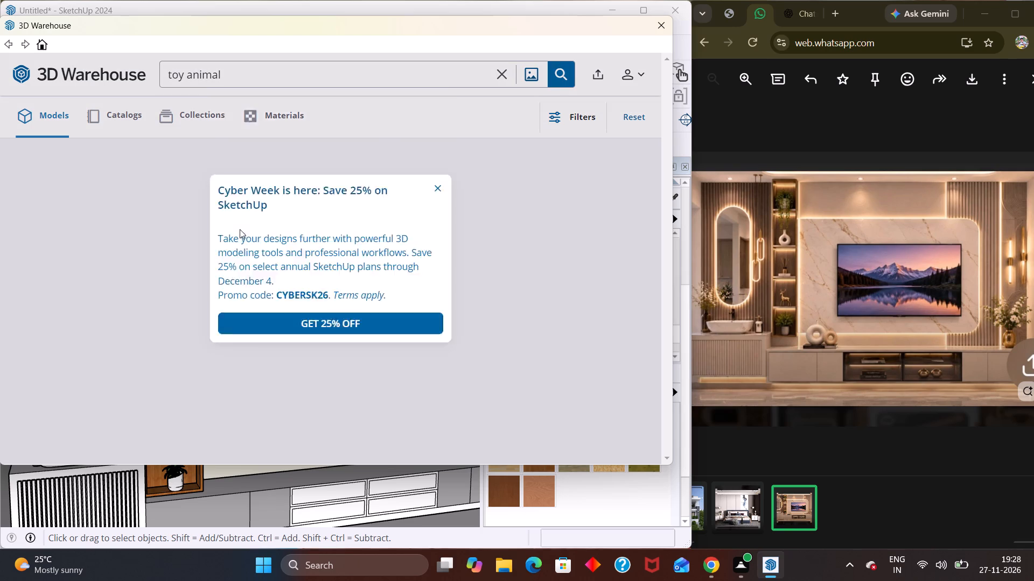
{"action": "left_click", "coordinate": [429, 115]}
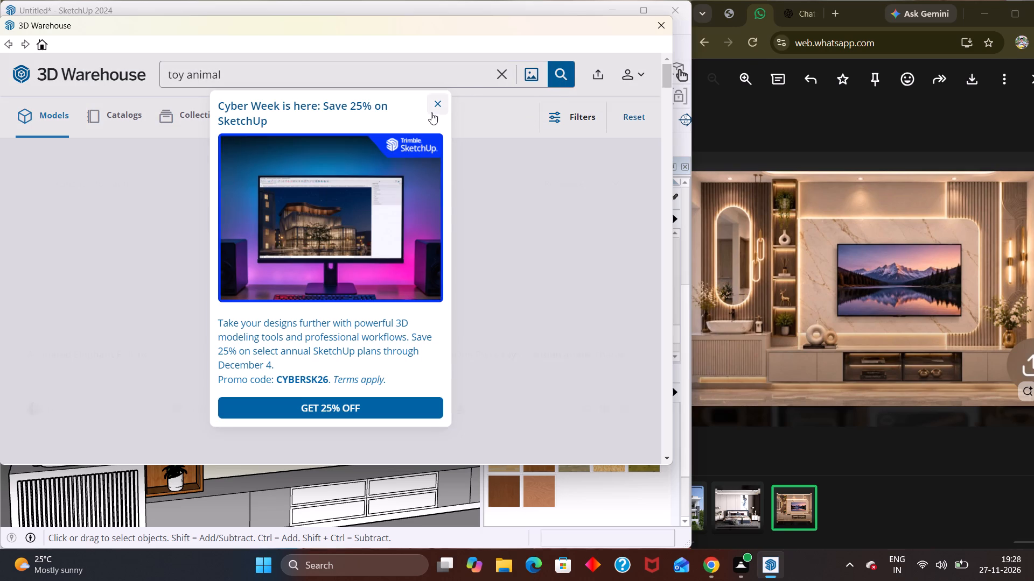
{"action": "left_click", "coordinate": [435, 107]}
{"action": "left_click", "coordinate": [288, 78]}
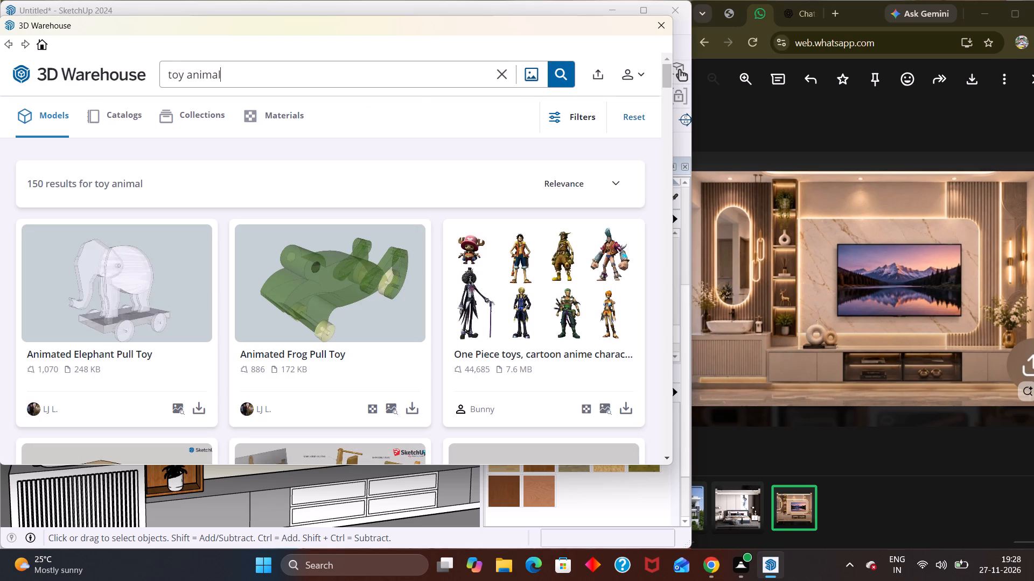
{"action": "key", "text": "BackSpace"}
{"action": "key", "text": "BackSpace"}
{"action": "key", "text": "BackSpace"}
{"action": "key", "text": "BackSpace"}
{"action": "key", "text": "BackSpace"}
{"action": "key", "text": "BackSpace"}
{"action": "type", "text": "childers"}
{"action": "key", "text": "BackSpace"}
{"action": "key", "text": "m"}
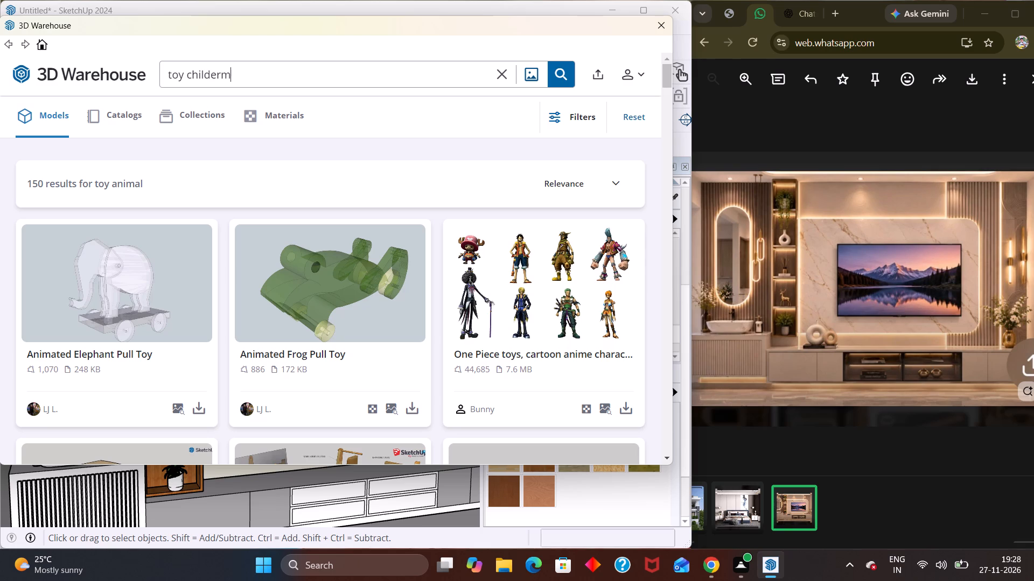
{"action": "key", "text": "BackSpace"}
{"action": "type", "text": "ns"}
{"action": "key", "text": "Return"}
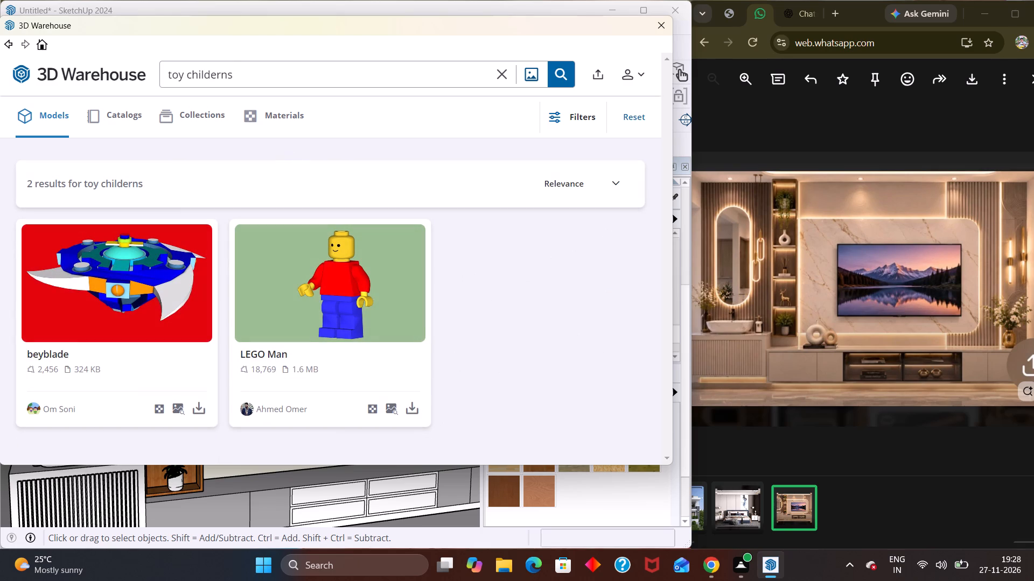
Search the 3D Warehouse models for "toys" instead.
{"action": "left_click", "coordinate": [285, 66]}
{"action": "key", "text": "BackSpace"}
{"action": "key", "text": "BackSpace"}
{"action": "key", "text": "BackSpace"}
{"action": "key", "text": "BackSpace"}
{"action": "key", "text": "BackSpace"}
{"action": "key", "text": "BackSpace"}
{"action": "key", "text": "BackSpace"}
{"action": "key", "text": "BackSpace"}
{"action": "key", "text": "BackSpace"}
{"action": "key", "text": "BackSpace"}
{"action": "key", "text": "BackSpace"}
{"action": "type", "text": "ys"}
{"action": "key", "text": "Return"}
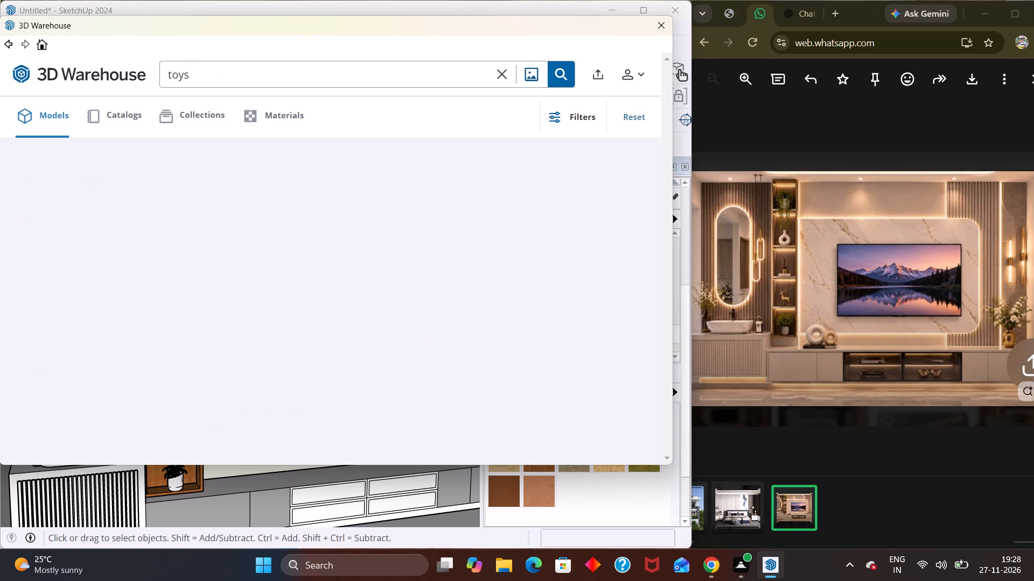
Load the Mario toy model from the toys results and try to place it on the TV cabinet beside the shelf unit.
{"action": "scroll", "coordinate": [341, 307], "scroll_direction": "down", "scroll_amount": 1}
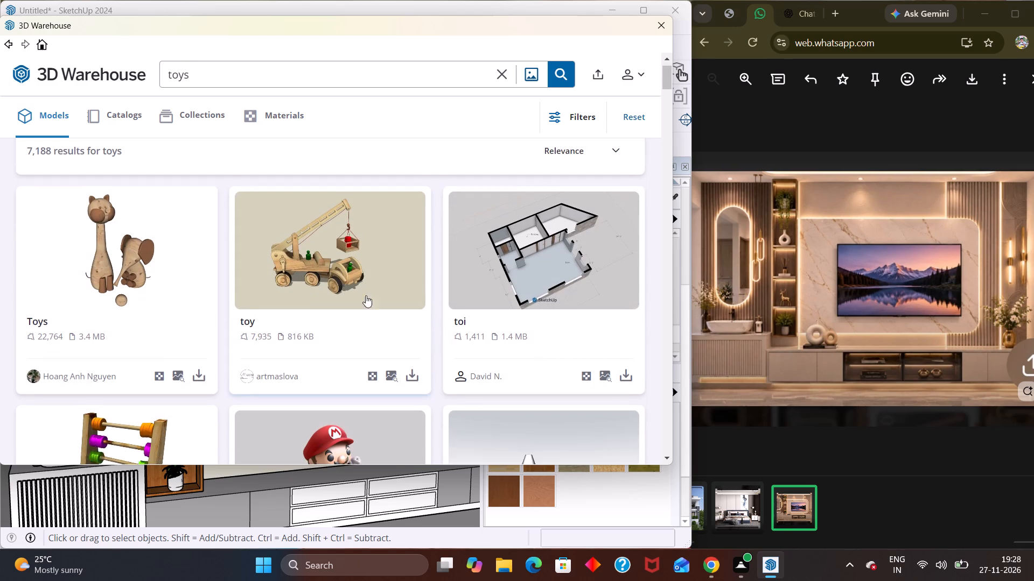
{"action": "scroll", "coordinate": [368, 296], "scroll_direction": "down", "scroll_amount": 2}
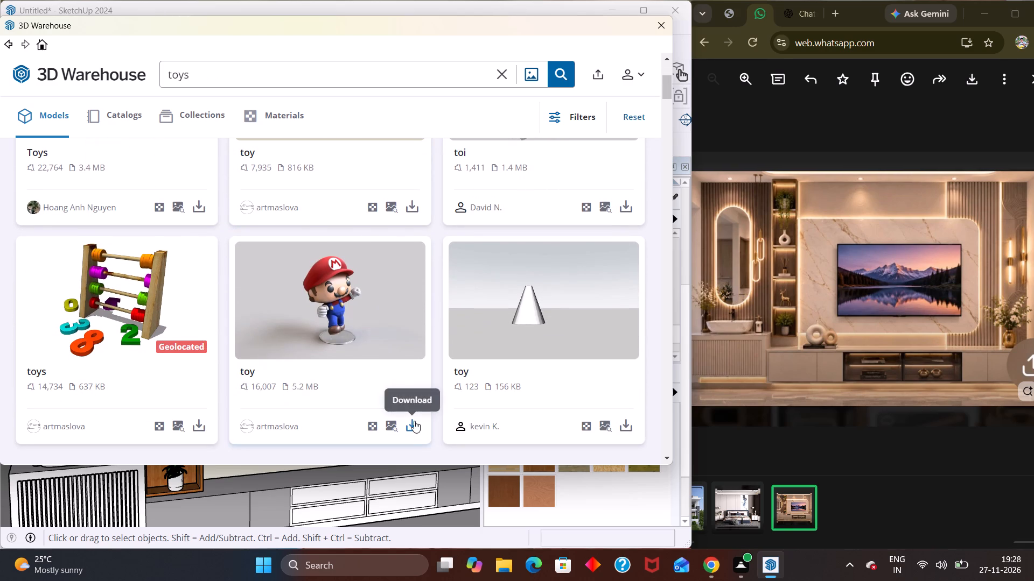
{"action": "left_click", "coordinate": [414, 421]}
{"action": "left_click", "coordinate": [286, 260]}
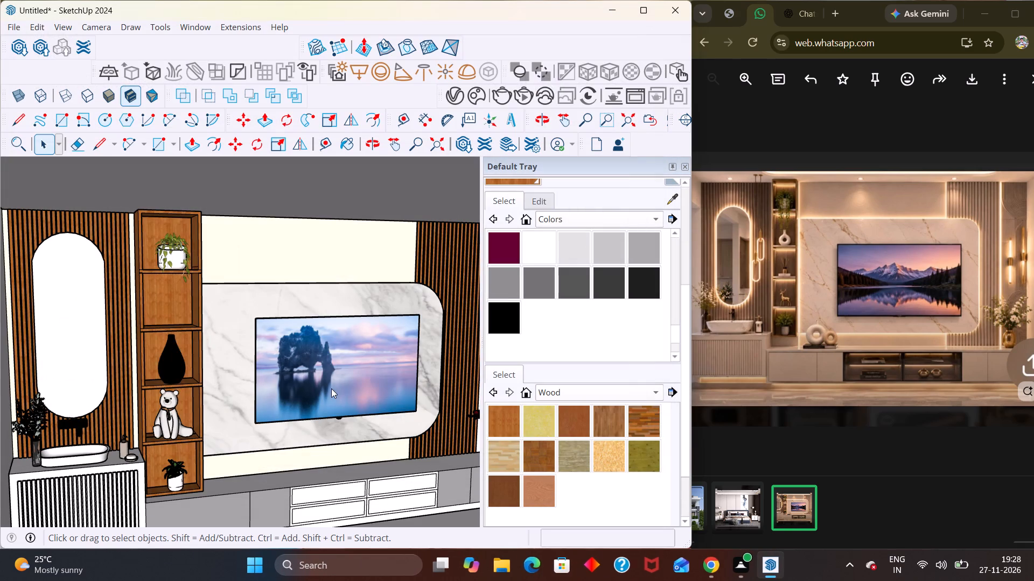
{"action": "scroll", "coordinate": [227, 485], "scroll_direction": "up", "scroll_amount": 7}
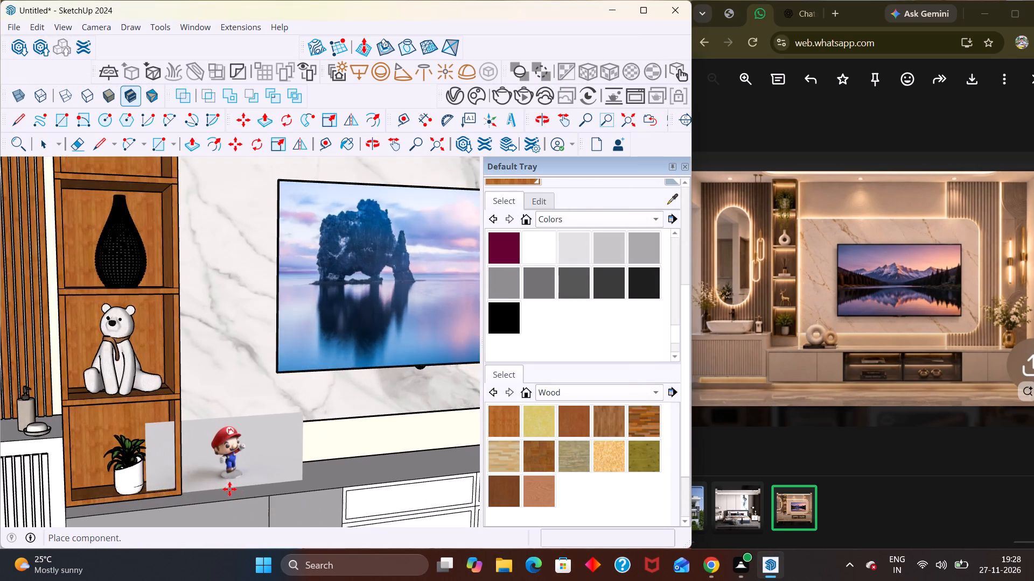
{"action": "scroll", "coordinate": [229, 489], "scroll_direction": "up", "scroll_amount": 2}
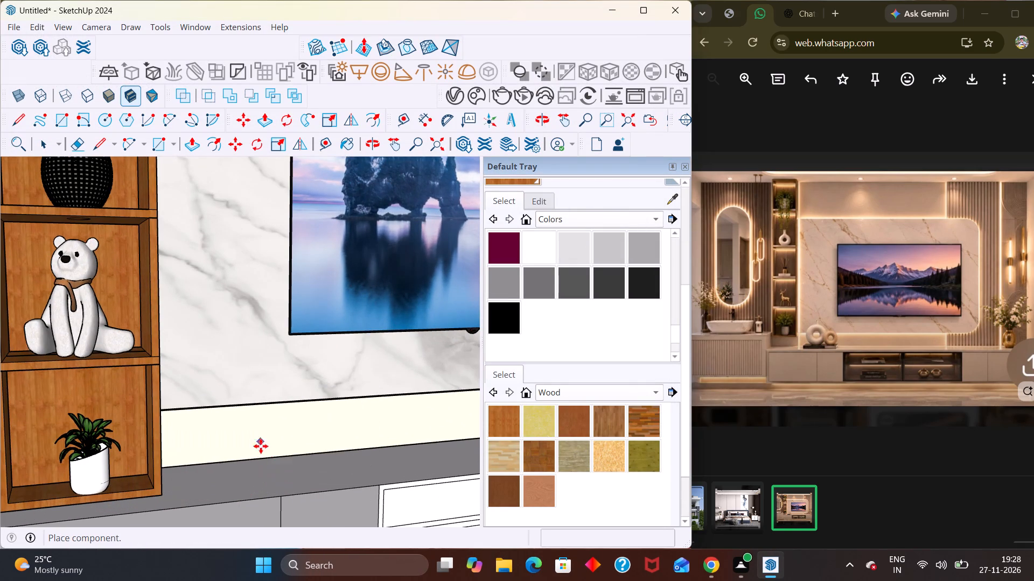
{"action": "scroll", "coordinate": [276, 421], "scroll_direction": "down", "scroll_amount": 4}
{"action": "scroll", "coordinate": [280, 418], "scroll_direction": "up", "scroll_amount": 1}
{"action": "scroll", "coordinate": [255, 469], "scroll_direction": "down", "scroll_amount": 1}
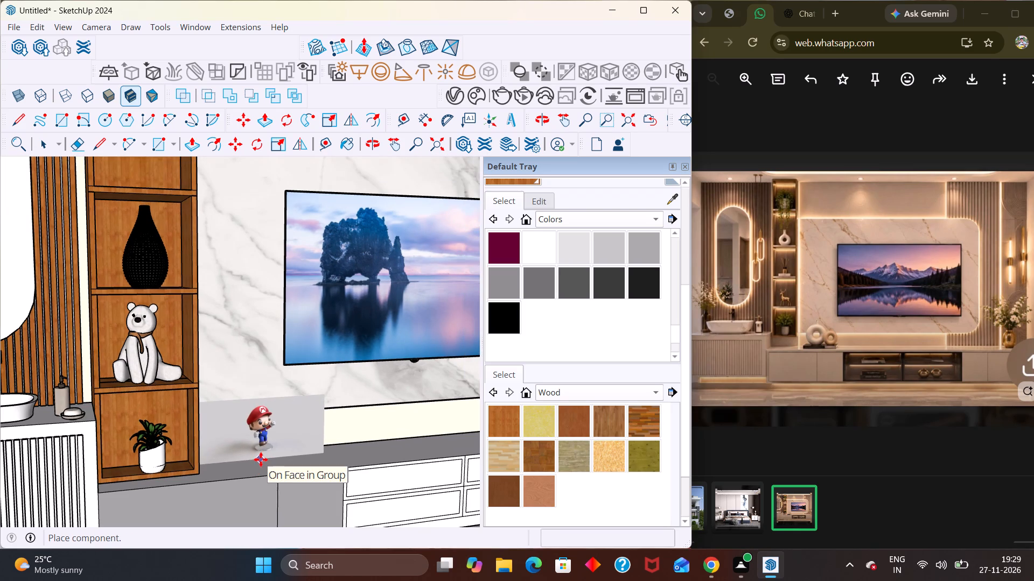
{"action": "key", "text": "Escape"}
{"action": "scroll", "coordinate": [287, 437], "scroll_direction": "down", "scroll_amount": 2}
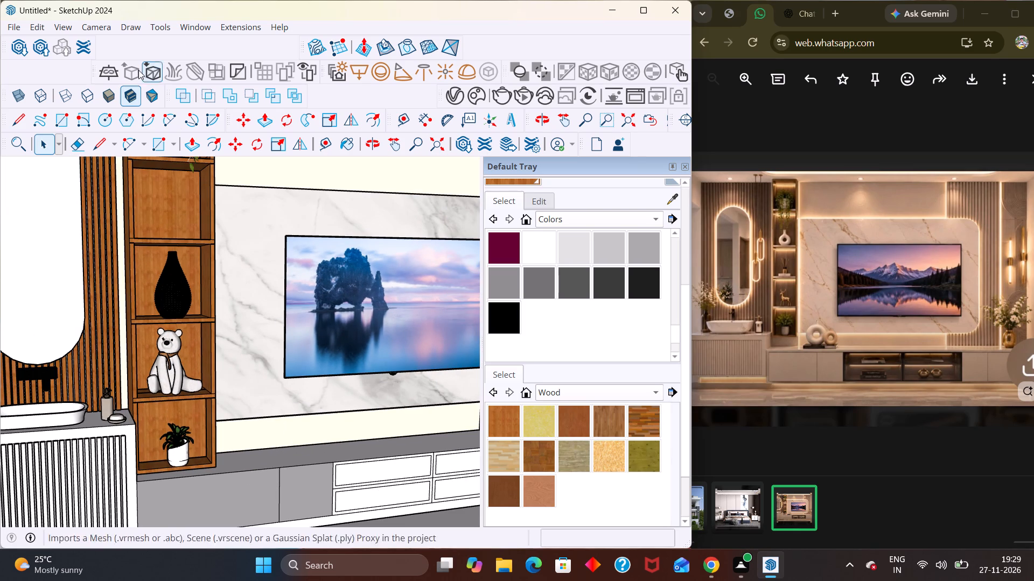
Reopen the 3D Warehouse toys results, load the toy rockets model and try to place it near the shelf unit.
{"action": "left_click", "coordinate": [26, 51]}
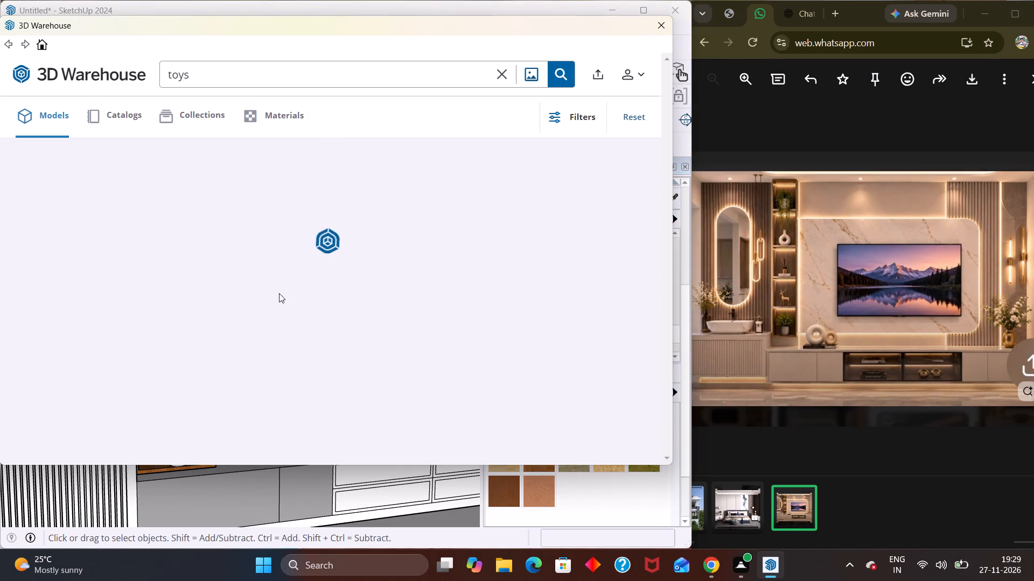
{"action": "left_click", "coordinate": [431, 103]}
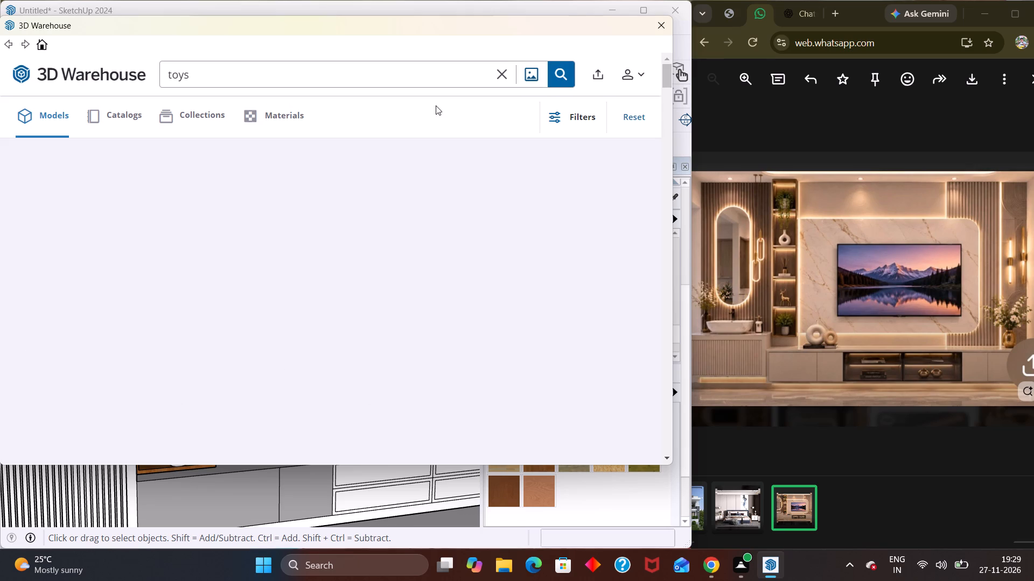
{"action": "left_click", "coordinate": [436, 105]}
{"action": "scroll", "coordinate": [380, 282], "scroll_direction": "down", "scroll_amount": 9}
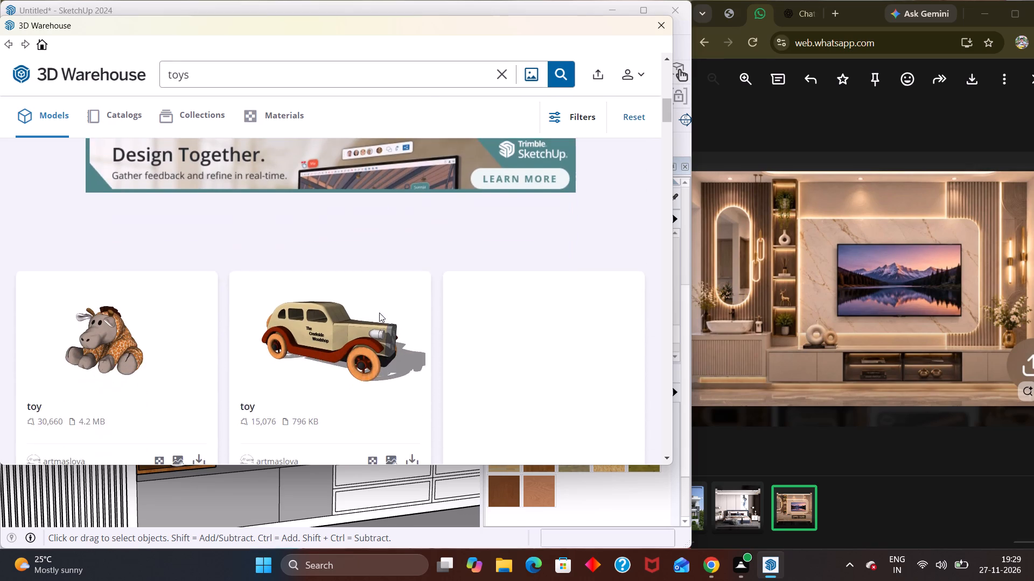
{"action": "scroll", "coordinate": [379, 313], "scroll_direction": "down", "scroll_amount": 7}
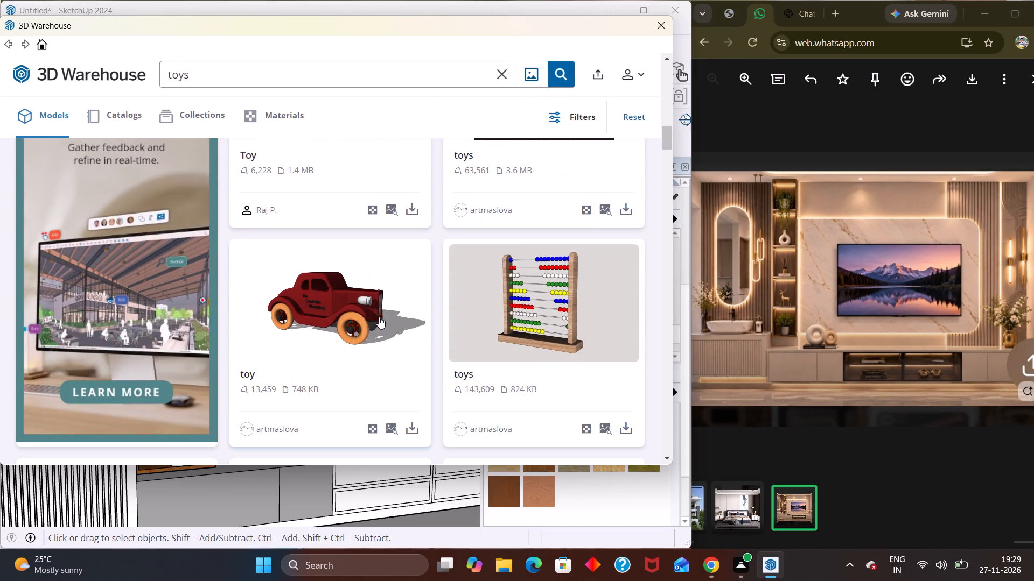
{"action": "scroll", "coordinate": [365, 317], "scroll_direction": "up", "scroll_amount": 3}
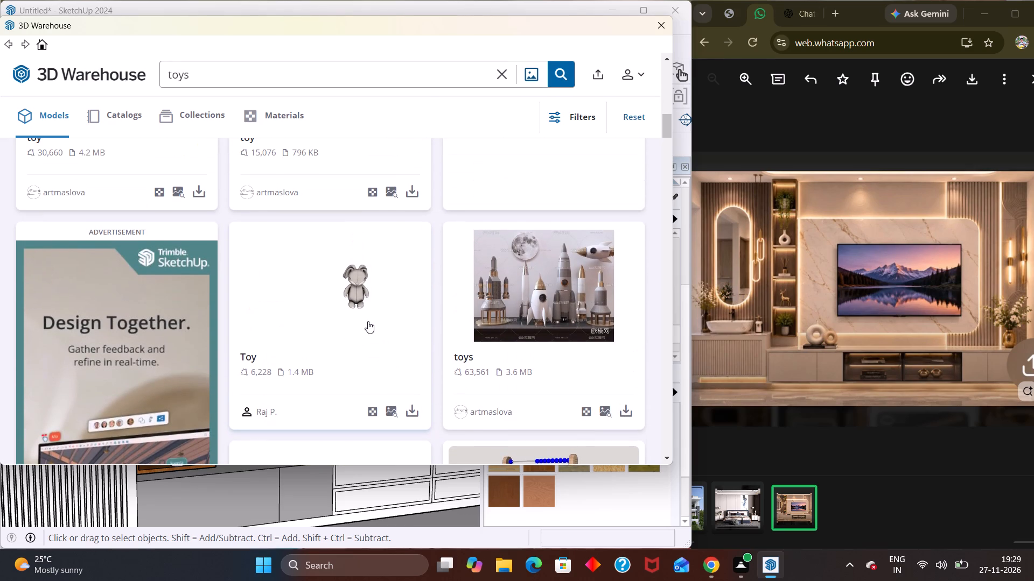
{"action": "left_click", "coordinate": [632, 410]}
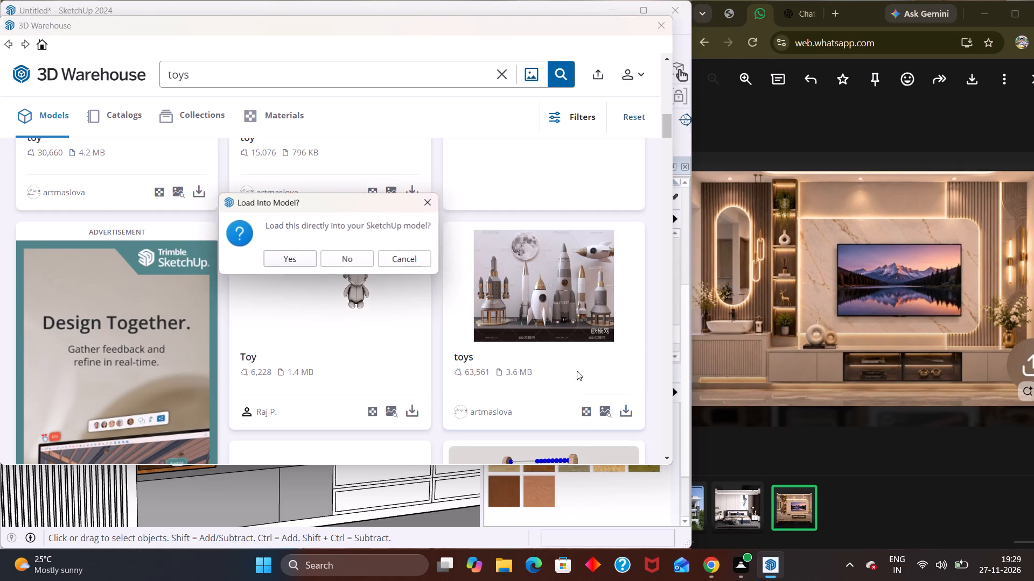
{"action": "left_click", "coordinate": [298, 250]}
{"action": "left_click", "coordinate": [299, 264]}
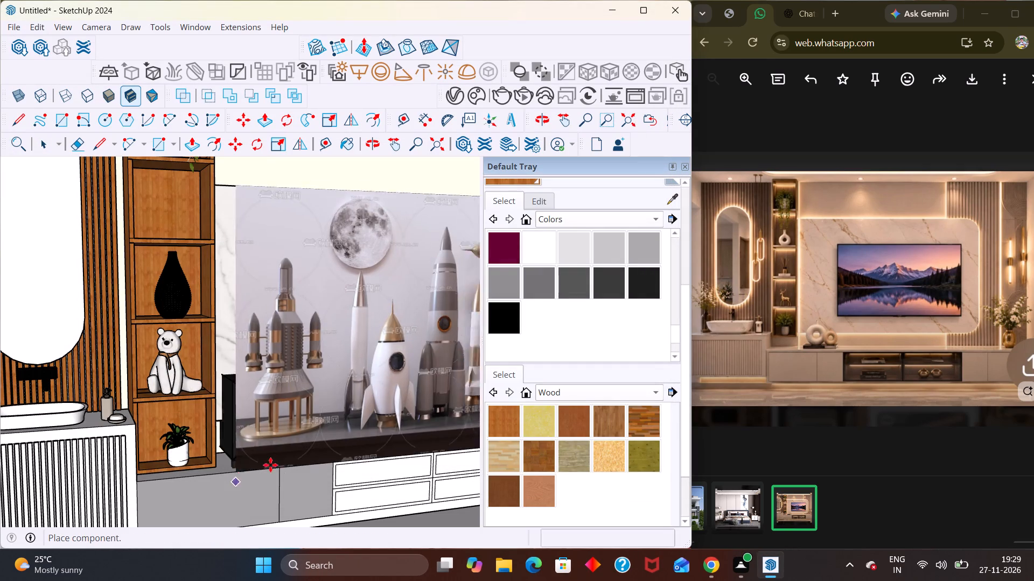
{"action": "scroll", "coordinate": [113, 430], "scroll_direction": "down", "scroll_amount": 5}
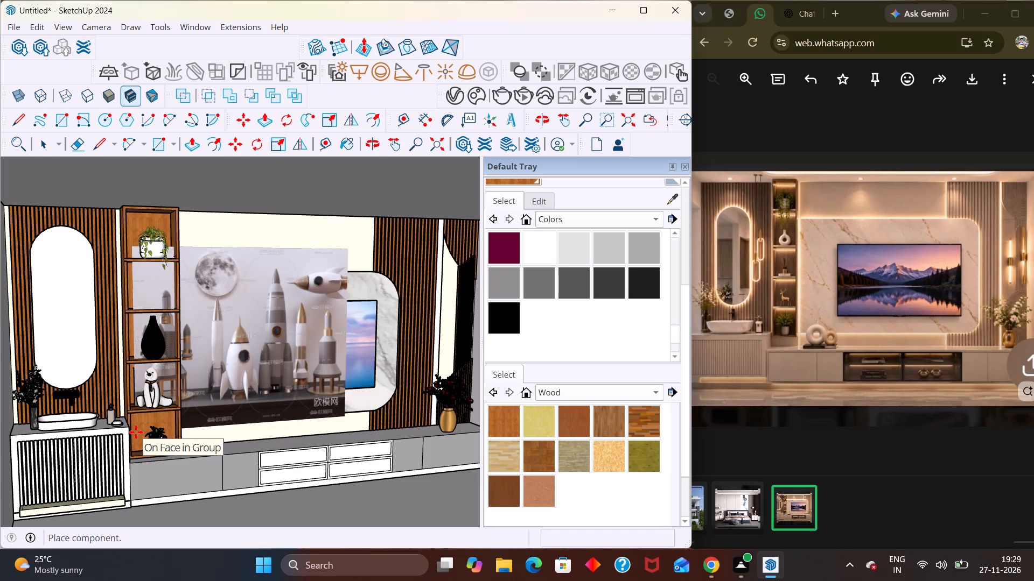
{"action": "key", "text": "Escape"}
Reopen 3D Warehouse, dismiss the promotional offer and examine the toys results for a small piece suited to the shelf compartment.
{"action": "left_click", "coordinate": [21, 39]}
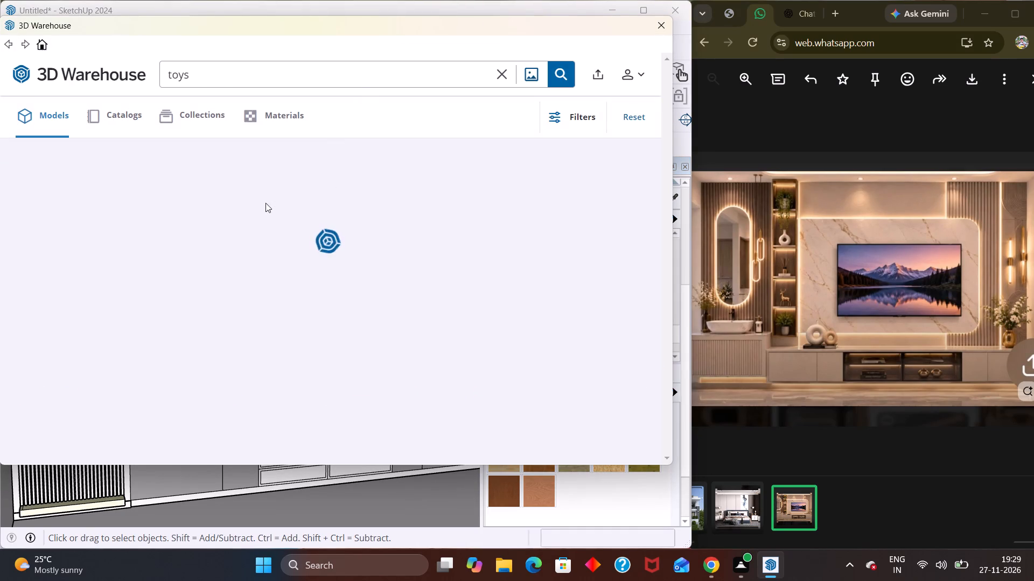
{"action": "scroll", "coordinate": [294, 214], "scroll_direction": "down", "scroll_amount": 1}
{"action": "scroll", "coordinate": [291, 224], "scroll_direction": "up", "scroll_amount": 1}
{"action": "scroll", "coordinate": [290, 238], "scroll_direction": "down", "scroll_amount": 2}
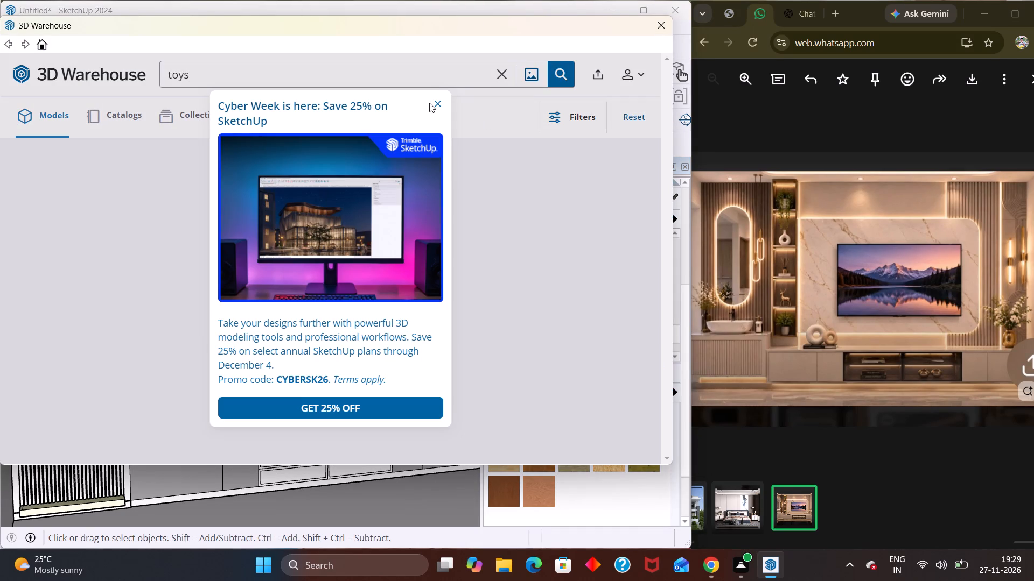
{"action": "left_click", "coordinate": [429, 103]}
{"action": "scroll", "coordinate": [252, 279], "scroll_direction": "down", "scroll_amount": 2}
{"action": "scroll", "coordinate": [218, 307], "scroll_direction": "up", "scroll_amount": 2}
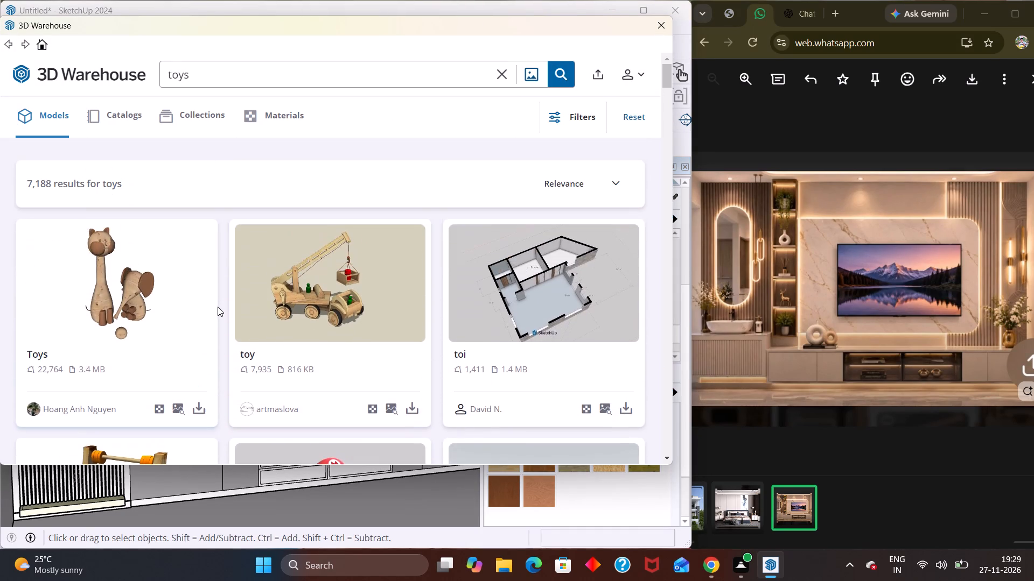
{"action": "scroll", "coordinate": [218, 307], "scroll_direction": "down", "scroll_amount": 12}
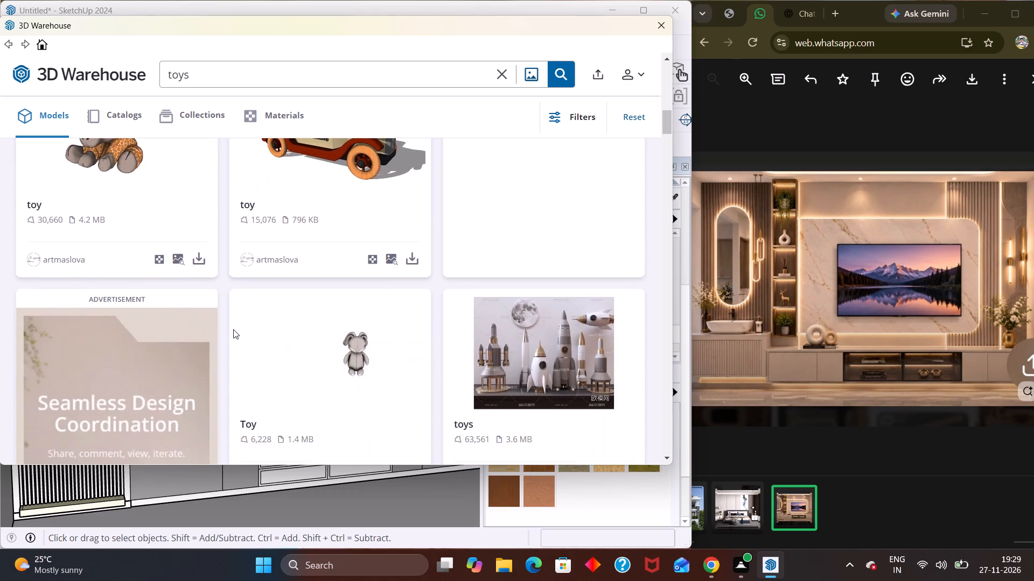
{"action": "scroll", "coordinate": [233, 329], "scroll_direction": "up", "scroll_amount": 3}
{"action": "scroll", "coordinate": [233, 329], "scroll_direction": "down", "scroll_amount": 6}
{"action": "scroll", "coordinate": [402, 384], "scroll_direction": "down", "scroll_amount": 2}
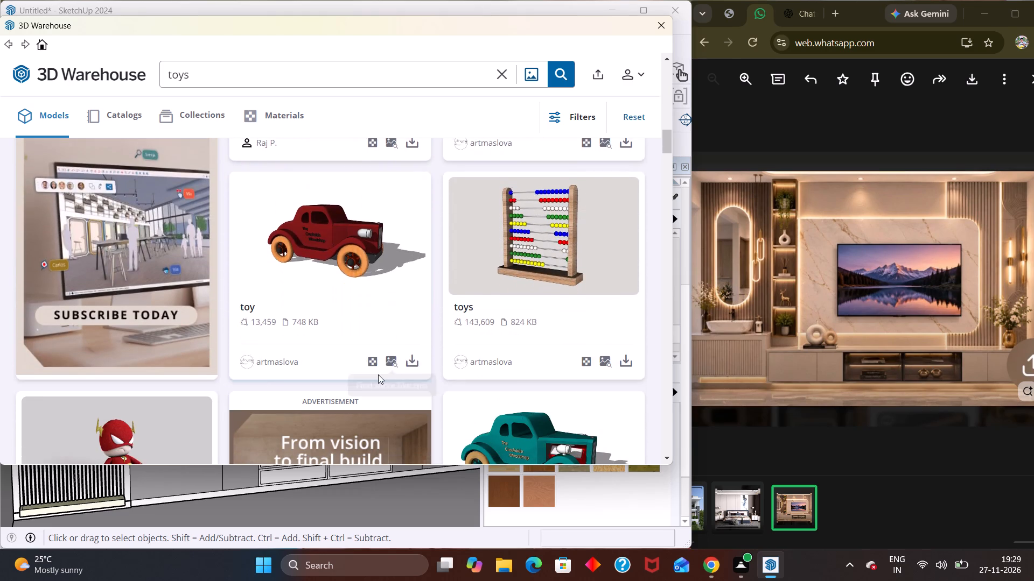
{"action": "scroll", "coordinate": [378, 374], "scroll_direction": "down", "scroll_amount": 6}
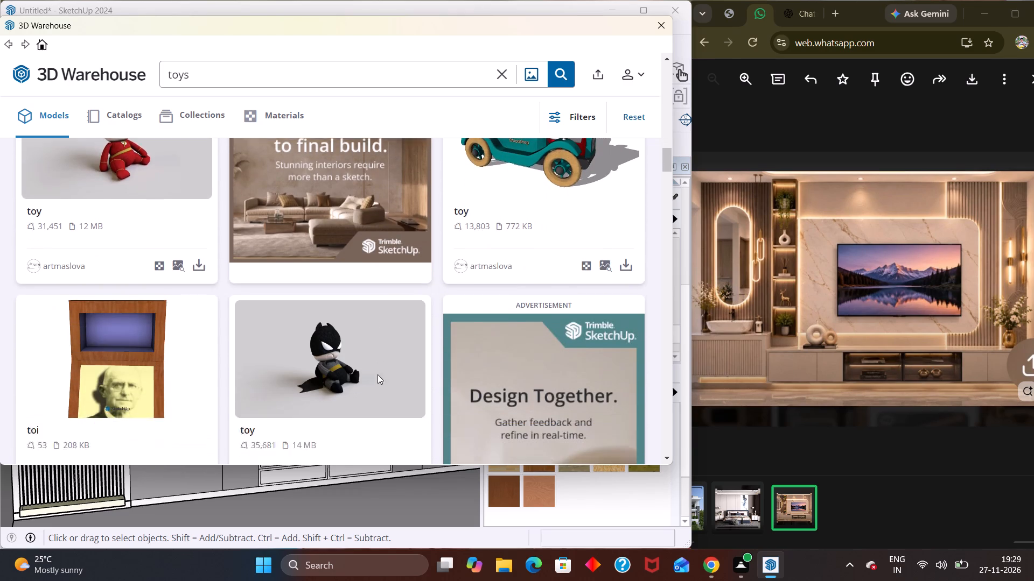
{"action": "scroll", "coordinate": [378, 374], "scroll_direction": "down", "scroll_amount": 4}
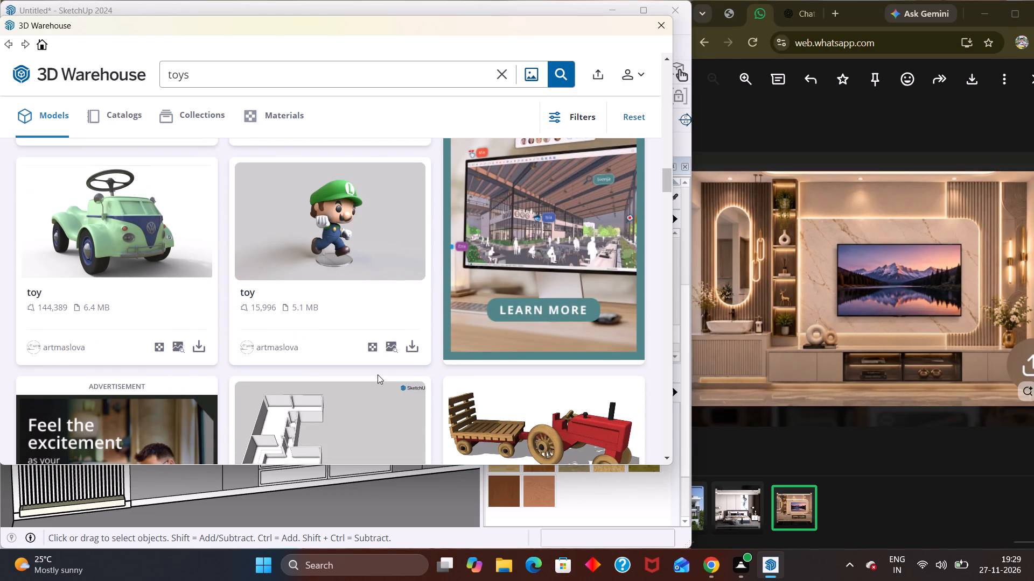
{"action": "scroll", "coordinate": [378, 374], "scroll_direction": "down", "scroll_amount": 10}
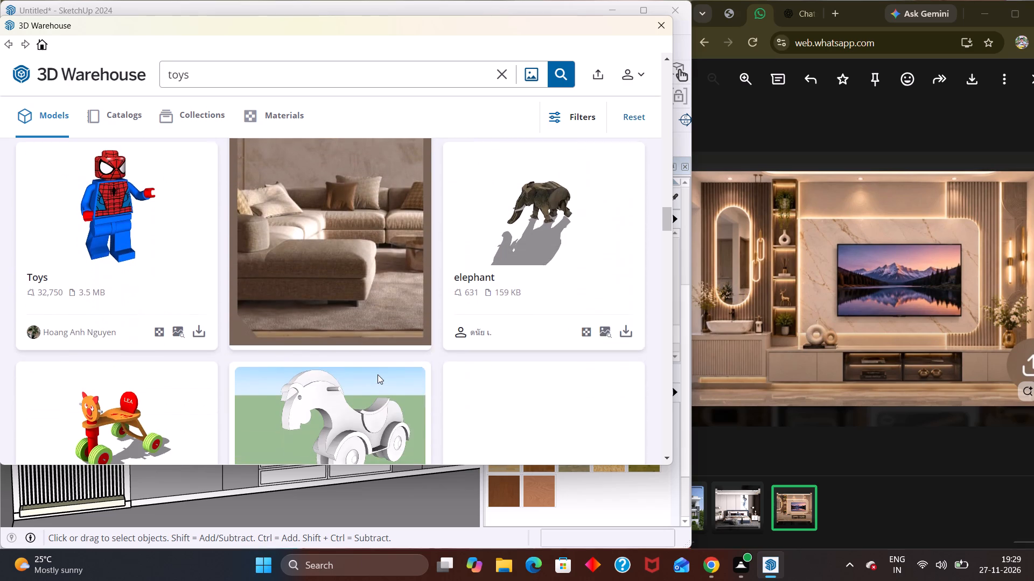
{"action": "scroll", "coordinate": [378, 374], "scroll_direction": "down", "scroll_amount": 6}
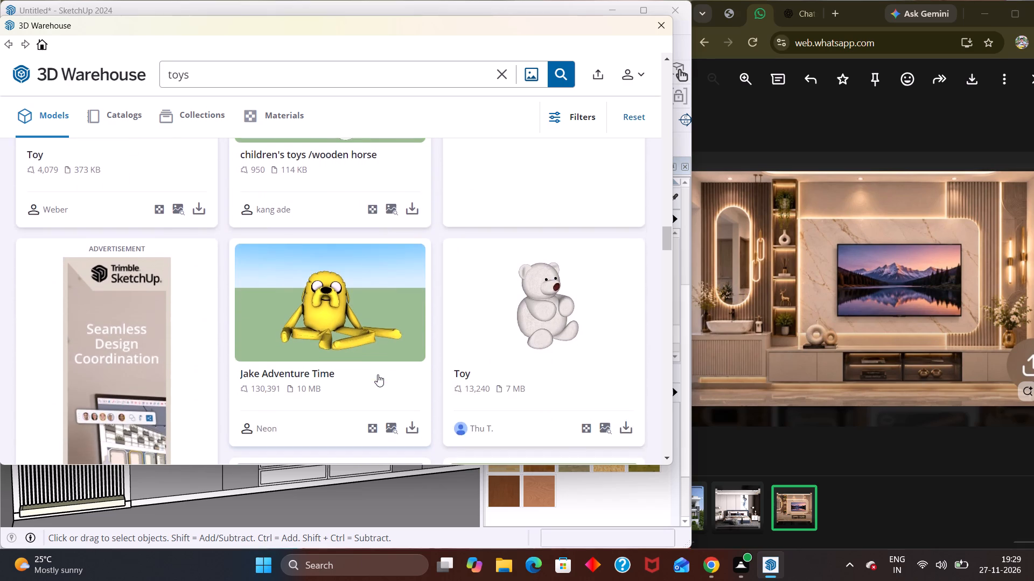
{"action": "scroll", "coordinate": [378, 374], "scroll_direction": "down", "scroll_amount": 4}
{"action": "scroll", "coordinate": [378, 374], "scroll_direction": "up", "scroll_amount": 1}
{"action": "scroll", "coordinate": [378, 374], "scroll_direction": "down", "scroll_amount": 2}
{"action": "scroll", "coordinate": [378, 374], "scroll_direction": "up", "scroll_amount": 9}
{"action": "scroll", "coordinate": [382, 377], "scroll_direction": "down", "scroll_amount": 3}
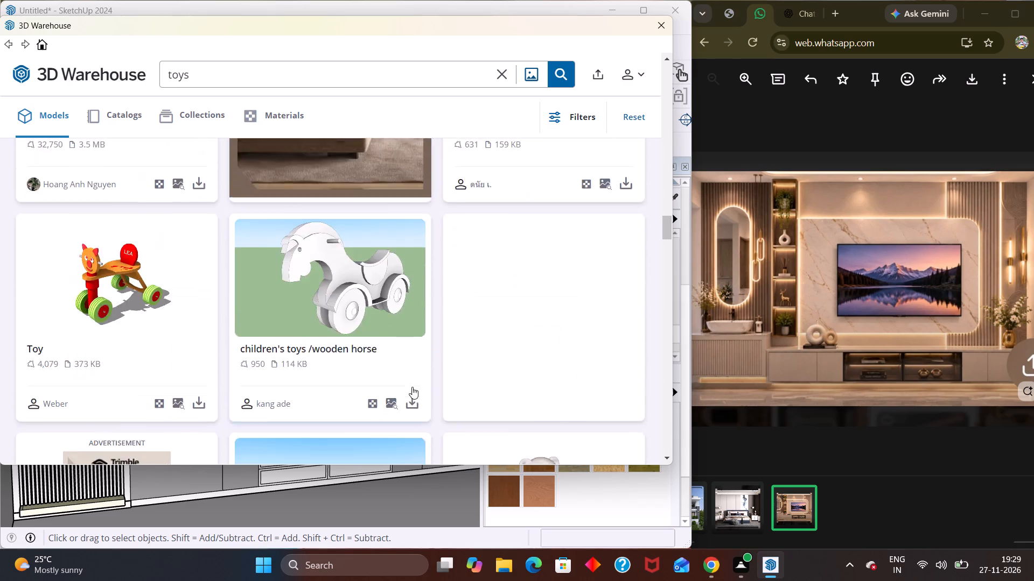
{"action": "scroll", "coordinate": [412, 387], "scroll_direction": "down", "scroll_amount": 14}
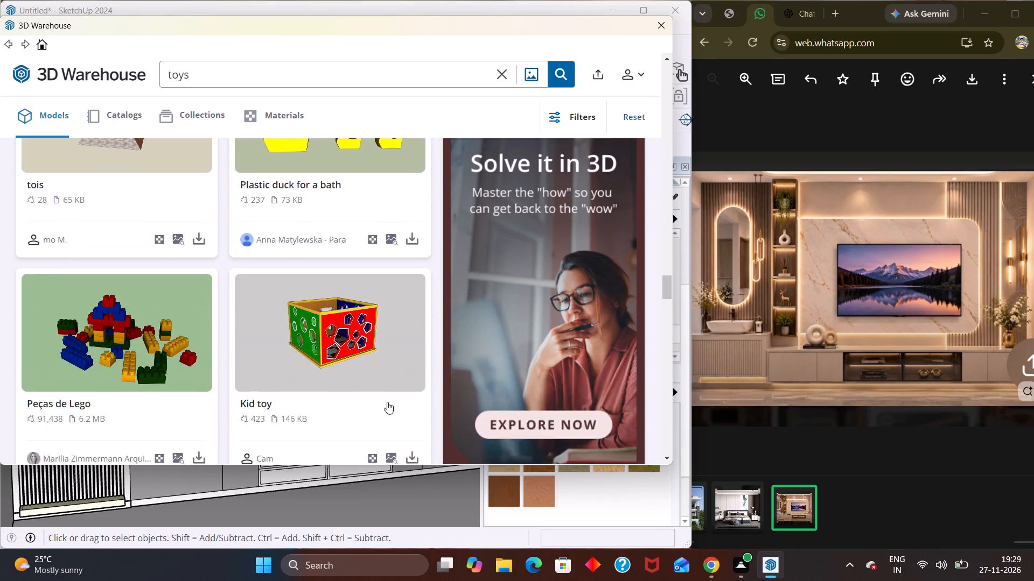
{"action": "scroll", "coordinate": [387, 402], "scroll_direction": "up", "scroll_amount": 15}
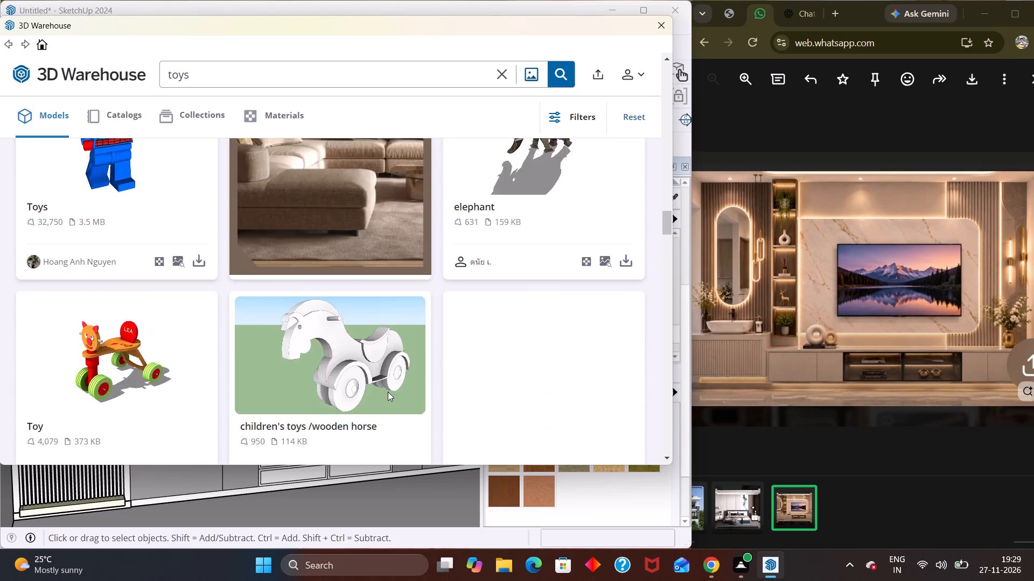
{"action": "scroll", "coordinate": [388, 392], "scroll_direction": "up", "scroll_amount": 20}
{"action": "scroll", "coordinate": [388, 392], "scroll_direction": "up", "scroll_amount": 2}
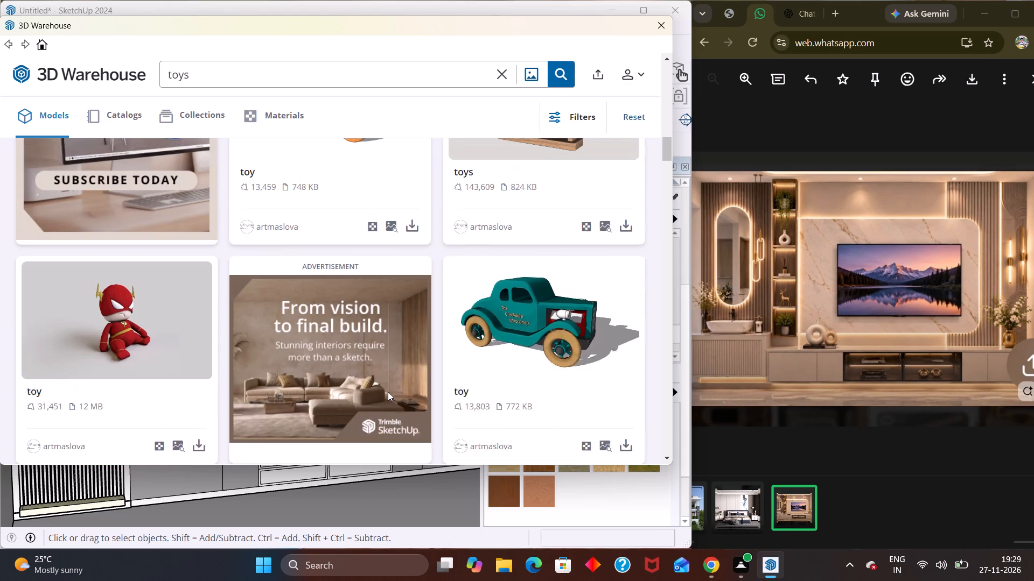
{"action": "scroll", "coordinate": [388, 392], "scroll_direction": "up", "scroll_amount": 2}
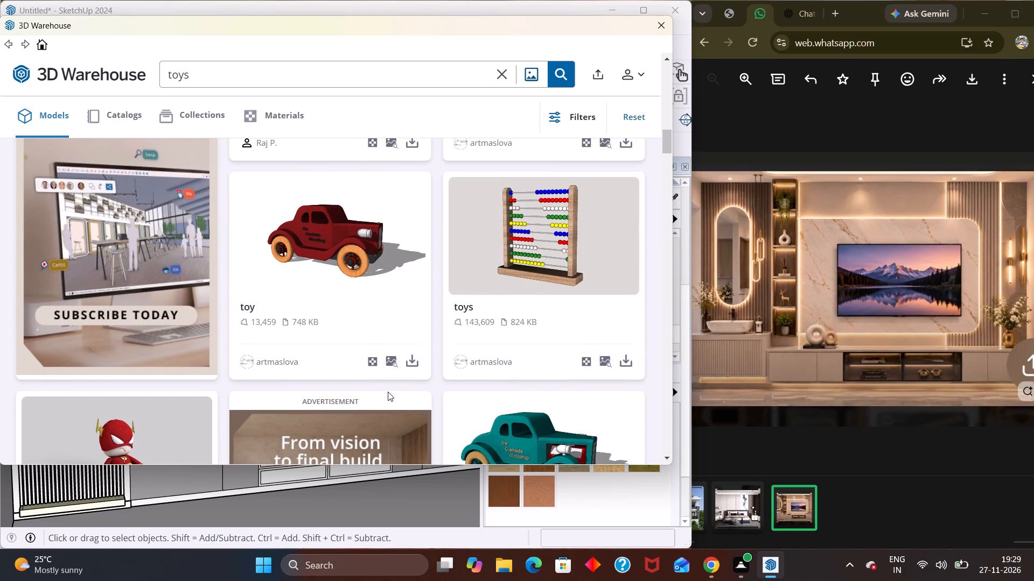
{"action": "scroll", "coordinate": [438, 330], "scroll_direction": "up", "scroll_amount": 1}
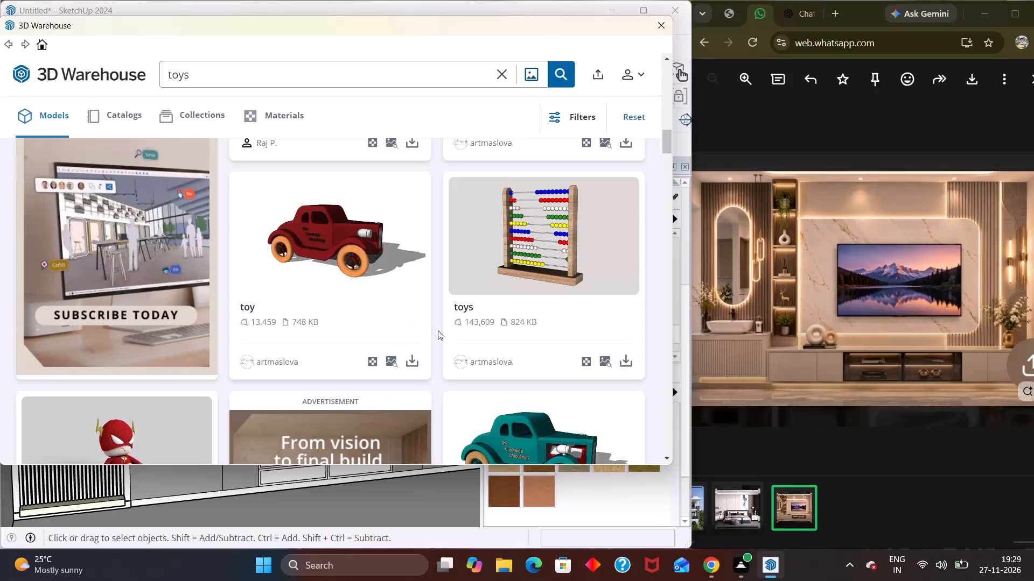
Load the beige and brown vintage toy car model and place it on the TV cabinet top beside the shelf unit.
{"action": "scroll", "coordinate": [438, 330], "scroll_direction": "up", "scroll_amount": 10}
{"action": "scroll", "coordinate": [390, 370], "scroll_direction": "down", "scroll_amount": 4}
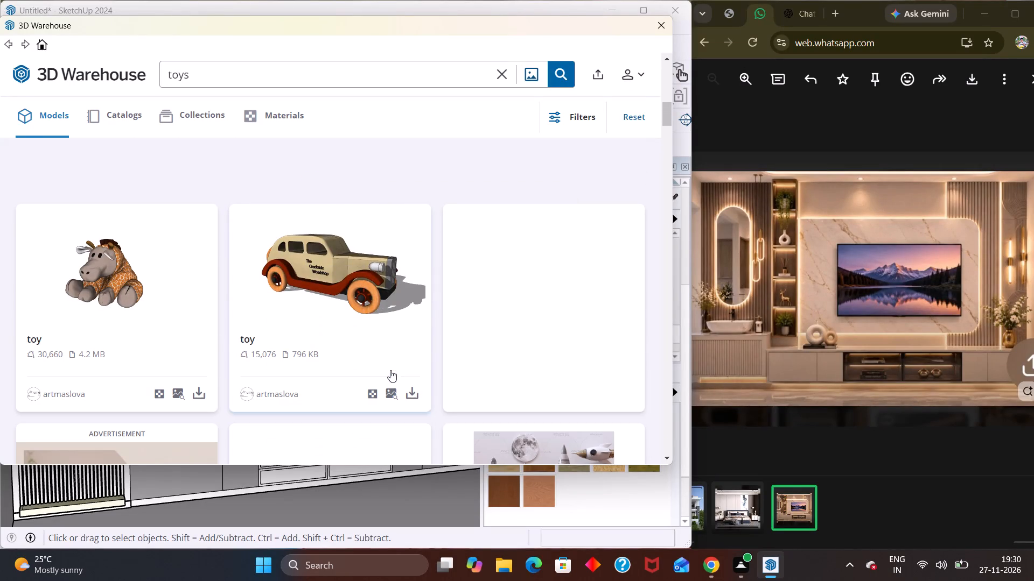
{"action": "left_click", "coordinate": [414, 392]}
{"action": "left_click", "coordinate": [287, 266]}
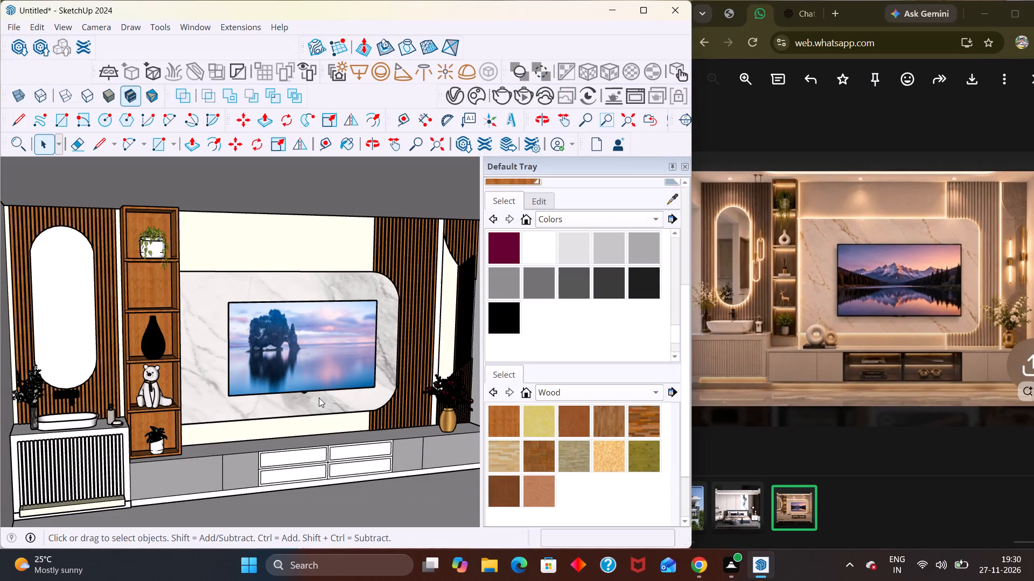
{"action": "scroll", "coordinate": [209, 447], "scroll_direction": "up", "scroll_amount": 6}
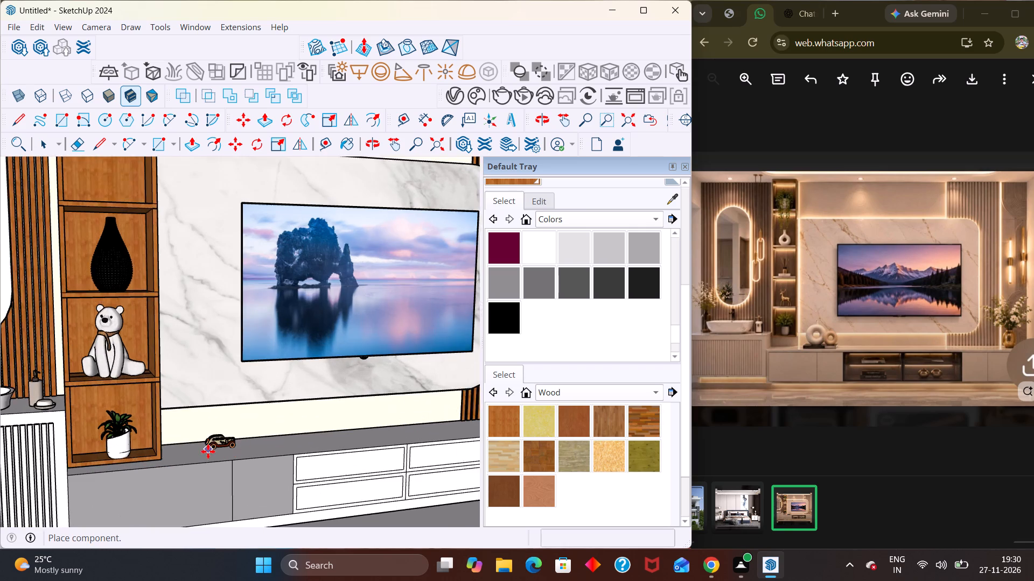
{"action": "left_click", "coordinate": [197, 454]}
Stretch the toy car on the TV cabinet taller with the Scale tool, keeping its base on the cabinet top.
{"action": "scroll", "coordinate": [214, 456], "scroll_direction": "up", "scroll_amount": 6}
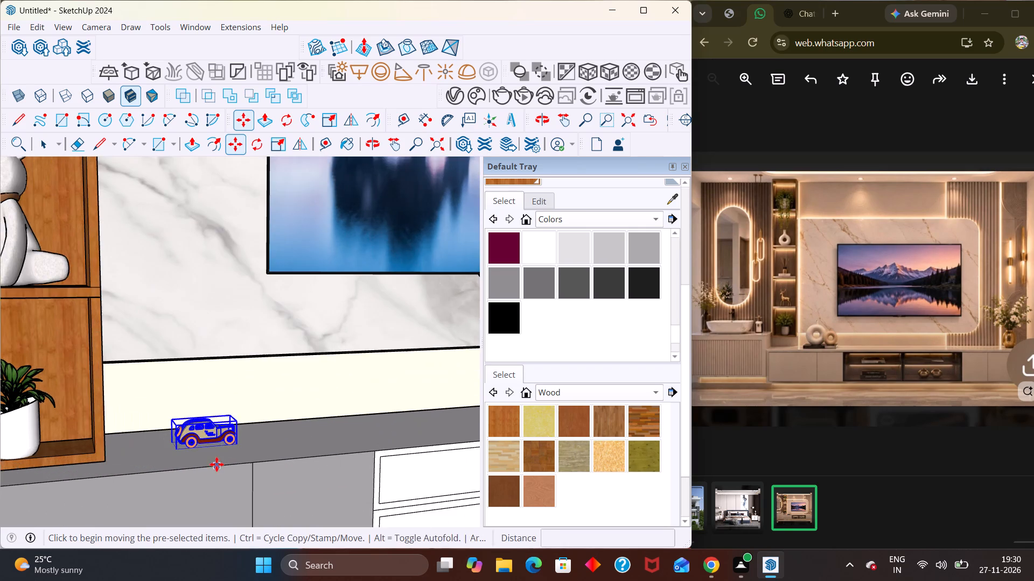
{"action": "middle_click_drag", "start_coordinate": [217, 468], "coordinate": [150, 501]}
{"action": "key", "text": "s"}
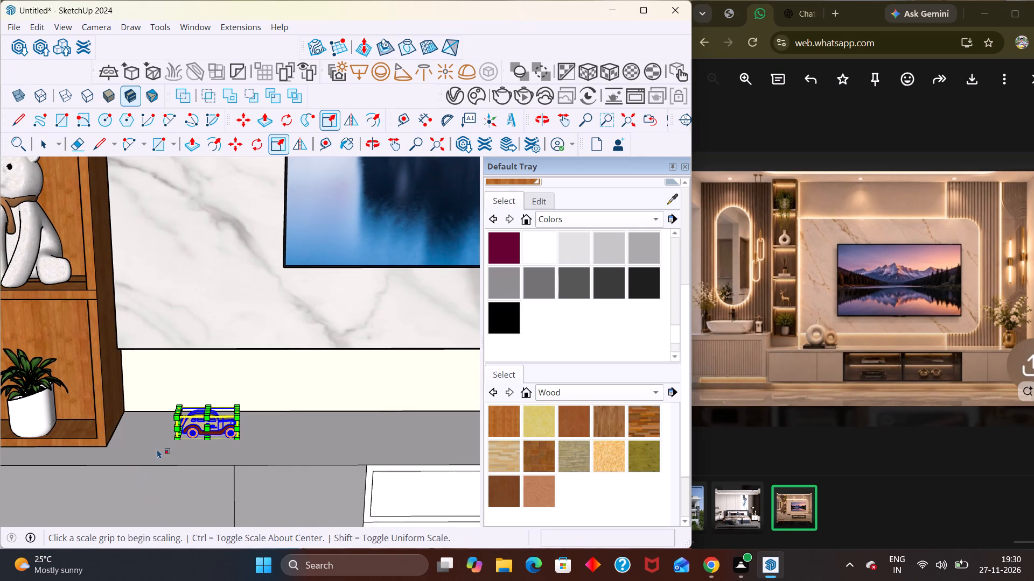
{"action": "scroll", "coordinate": [206, 411], "scroll_direction": "up", "scroll_amount": 7}
{"action": "left_click", "coordinate": [207, 412]}
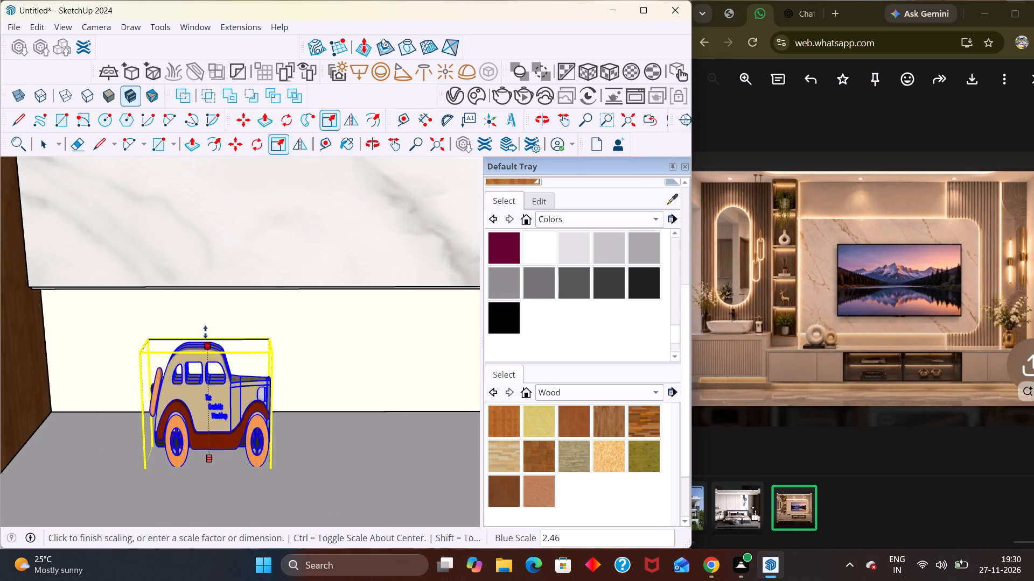
{"action": "left_click", "coordinate": [208, 296]}
Lengthen the toy car along the red axis, extending both its front and rear ends to match the new height.
{"action": "middle_click_drag", "start_coordinate": [277, 394], "coordinate": [130, 387]}
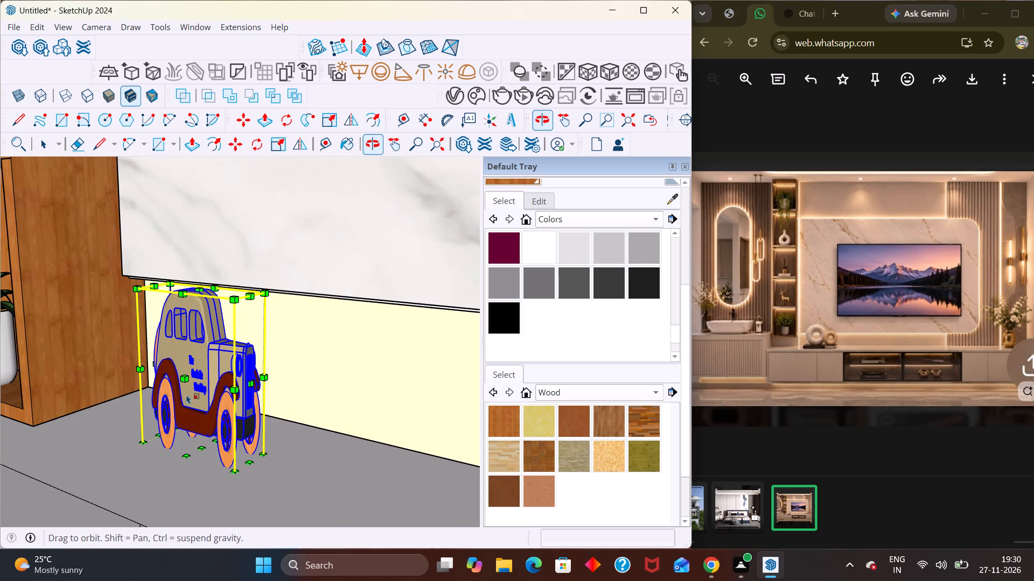
{"action": "left_click", "coordinate": [247, 384]}
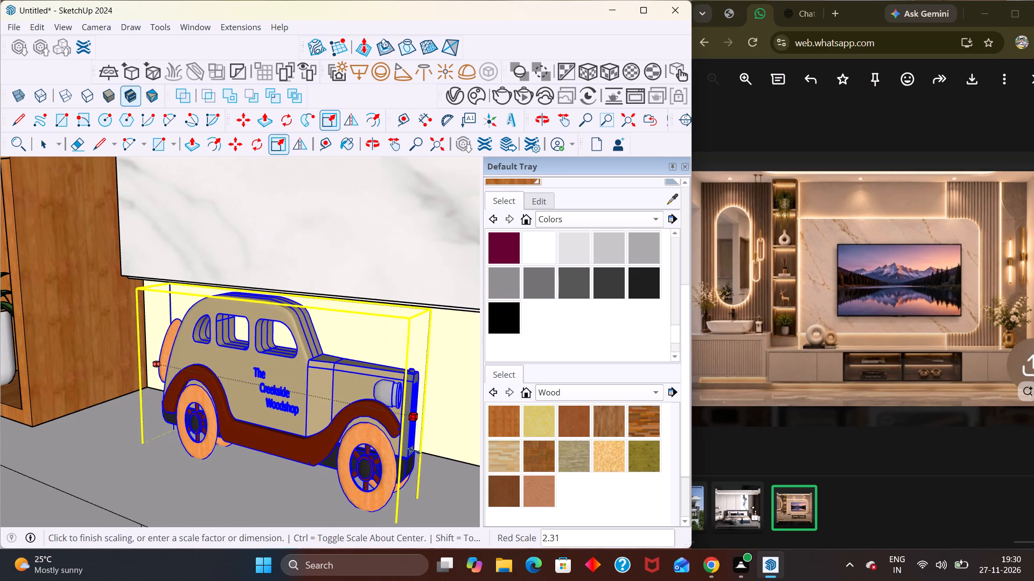
{"action": "left_click", "coordinate": [414, 451]}
{"action": "left_click", "coordinate": [158, 363]}
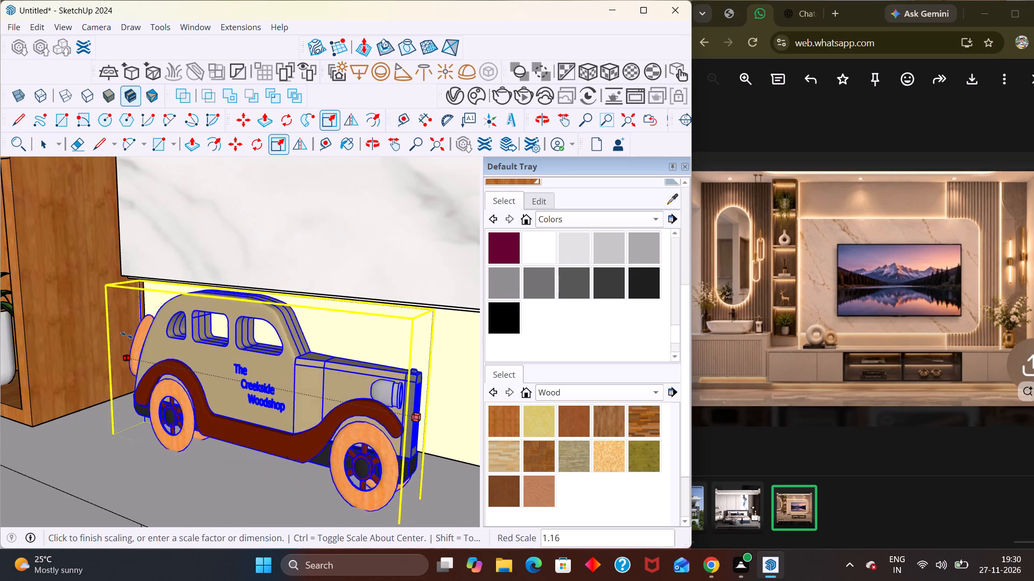
{"action": "left_click", "coordinate": [127, 335]}
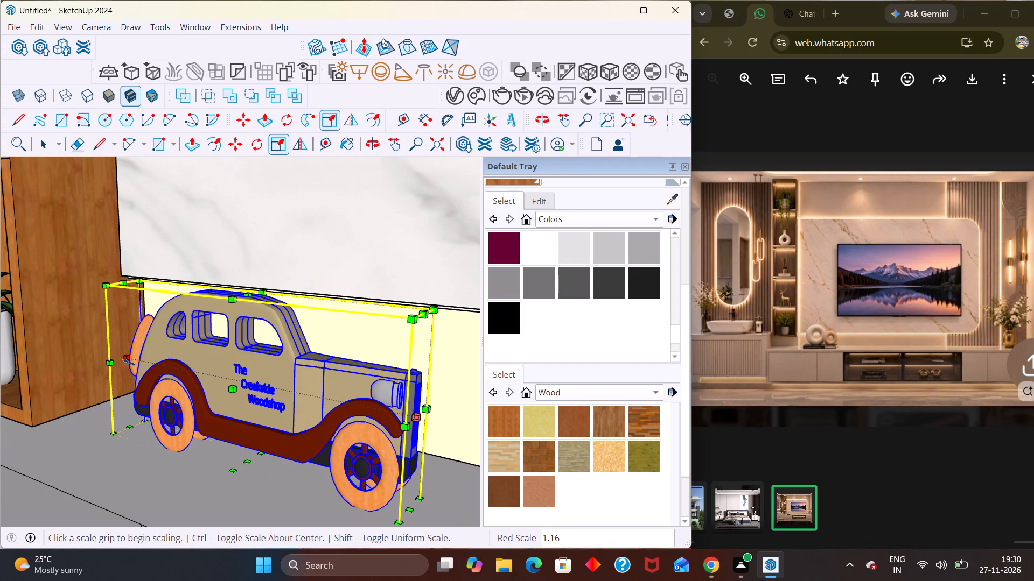
{"action": "left_click", "coordinate": [129, 362]}
{"action": "left_click", "coordinate": [103, 341]}
Widen the toy car along the green axis by a scale factor of about 3.
{"action": "scroll", "coordinate": [115, 362], "scroll_direction": "up", "scroll_amount": 2}
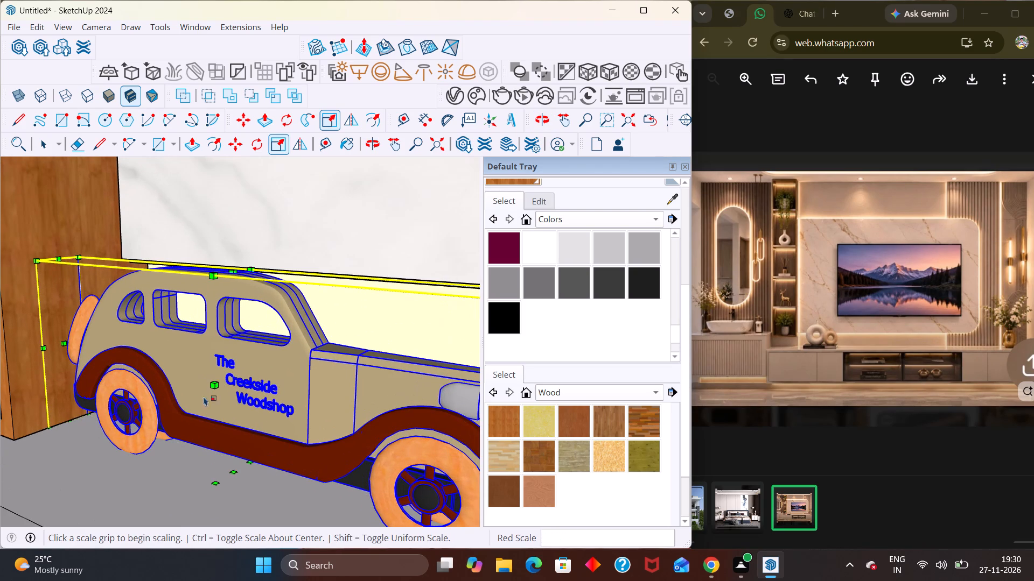
{"action": "left_click", "coordinate": [212, 385]}
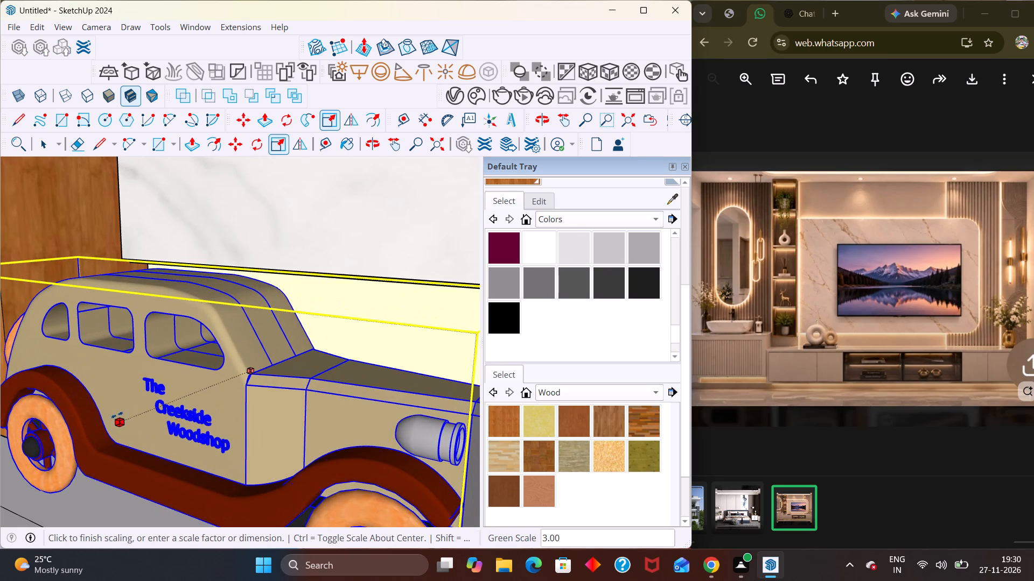
{"action": "left_click", "coordinate": [117, 415]}
{"action": "scroll", "coordinate": [228, 359], "scroll_direction": "down", "scroll_amount": 8}
{"action": "scroll", "coordinate": [258, 353], "scroll_direction": "up", "scroll_amount": 1}
{"action": "scroll", "coordinate": [258, 353], "scroll_direction": "down", "scroll_amount": 3}
{"action": "middle_click_drag", "start_coordinate": [291, 435], "coordinate": [325, 449]}
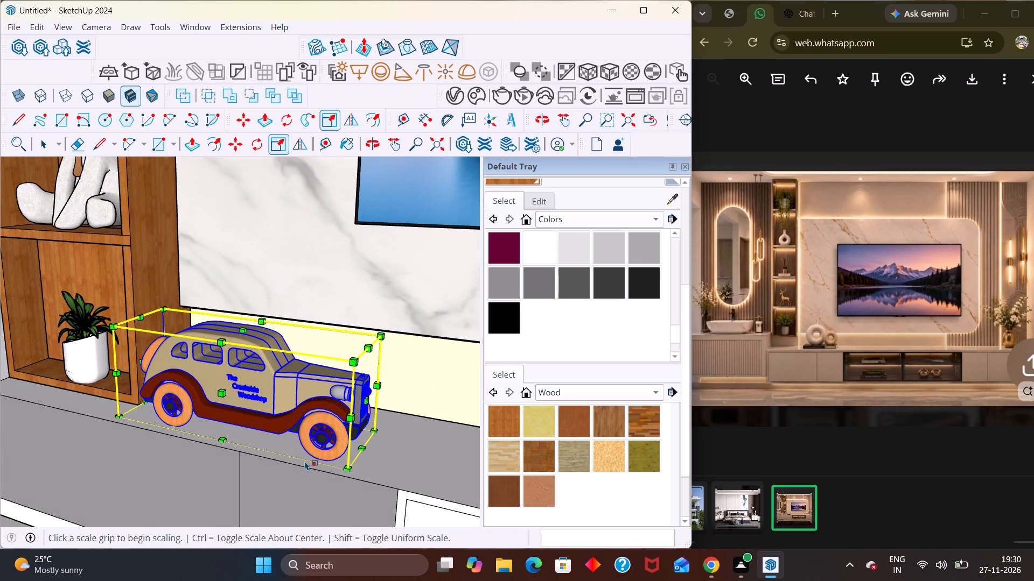
Rotate the toy car 30 degrees about its front bottom corner so it sits angled on the cabinet top.
{"action": "key", "text": "q"}
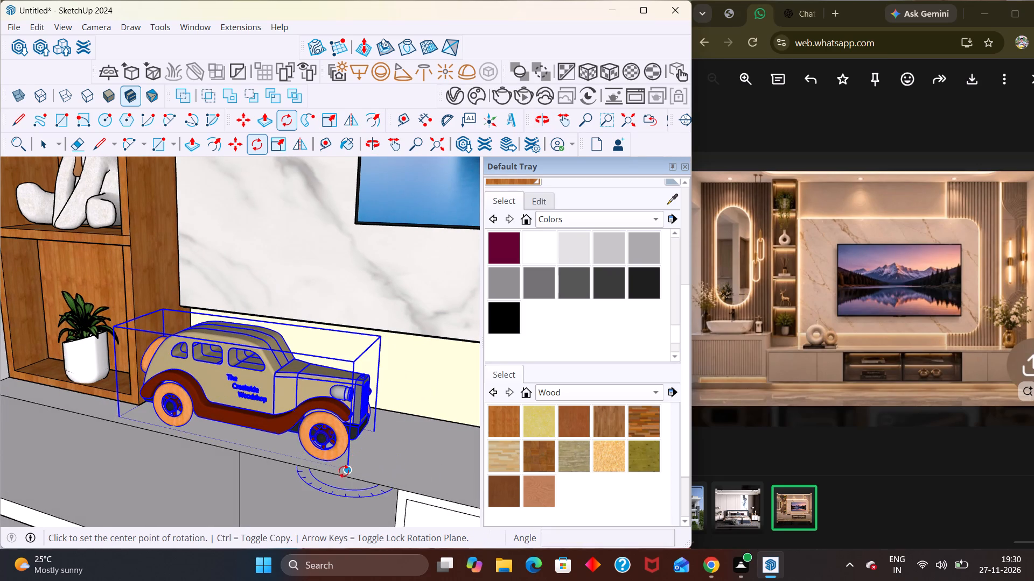
{"action": "left_click", "coordinate": [344, 471]}
{"action": "scroll", "coordinate": [331, 487], "scroll_direction": "down", "scroll_amount": 5}
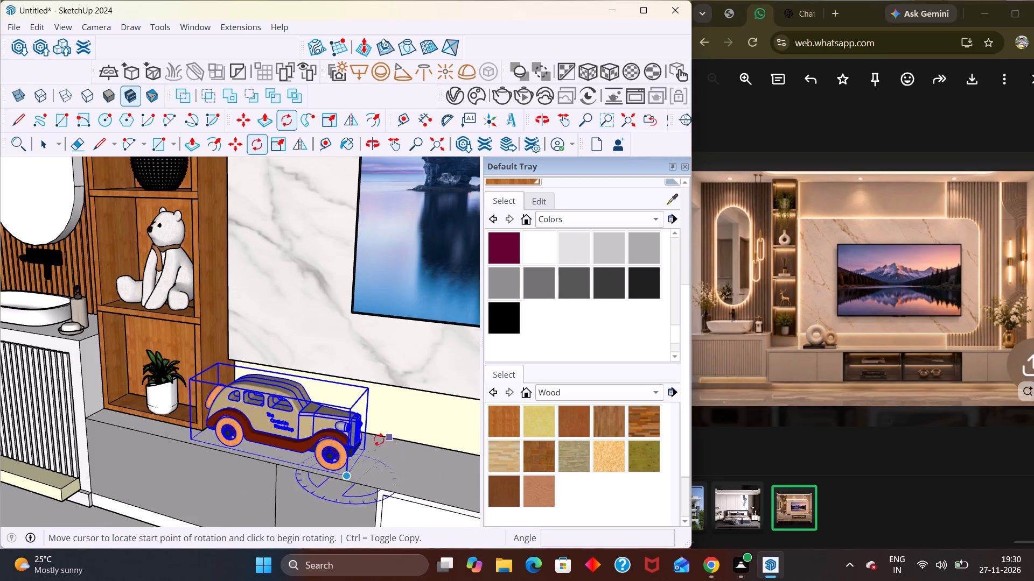
{"action": "left_click", "coordinate": [361, 447]}
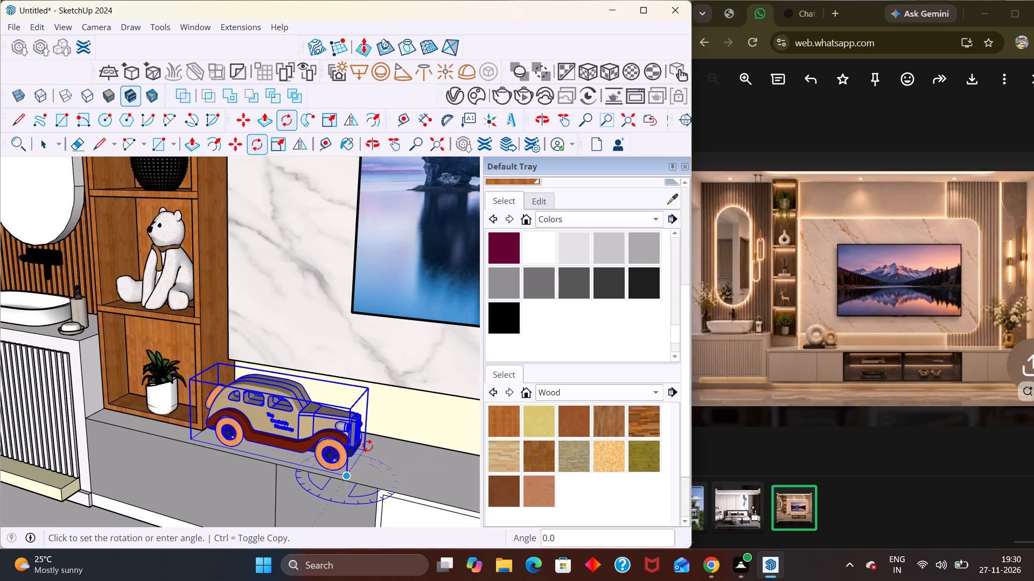
{"action": "left_click", "coordinate": [366, 447]}
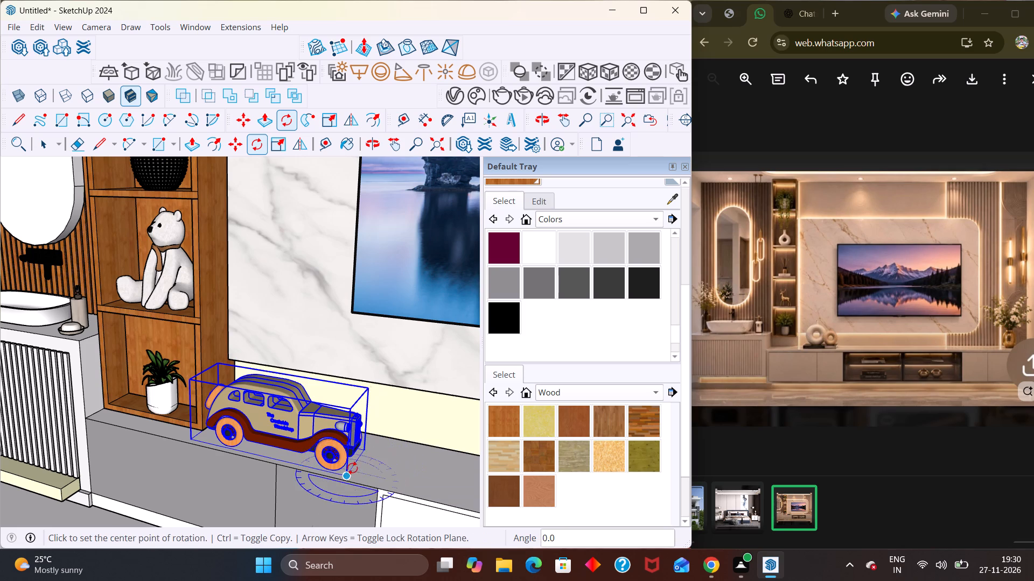
{"action": "left_click", "coordinate": [347, 473]}
{"action": "left_click", "coordinate": [360, 450]}
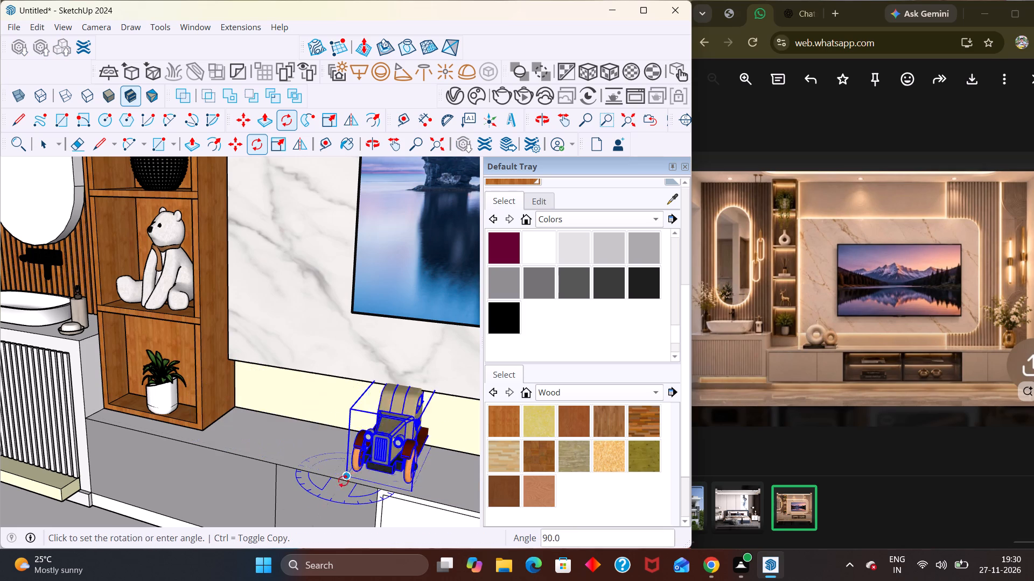
{"action": "left_click", "coordinate": [367, 468]}
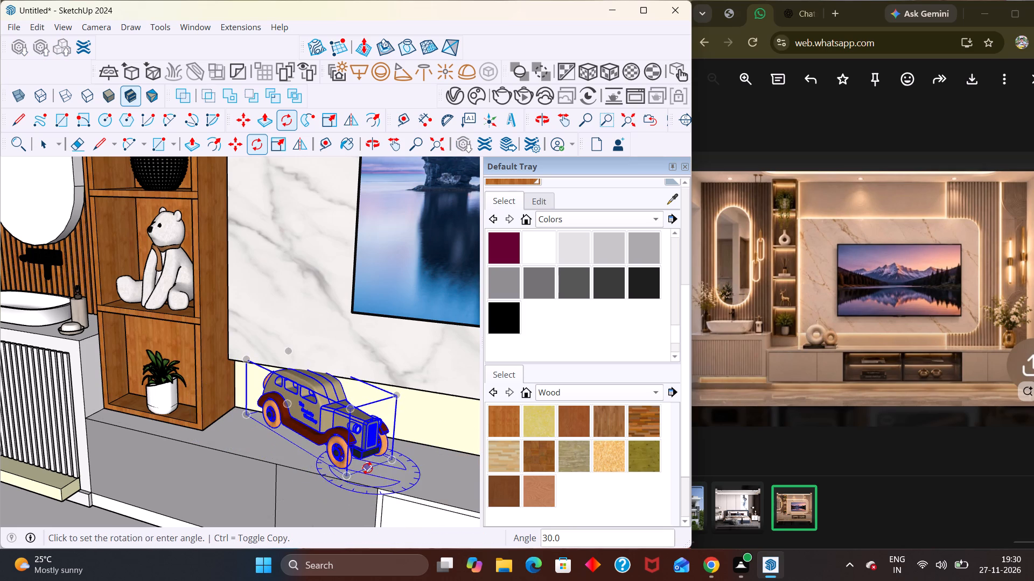
Move the angled toy car slightly across the TV cabinet top beside the shelf unit and deselect it.
{"action": "key", "text": "m"}
{"action": "left_click", "coordinate": [329, 433]}
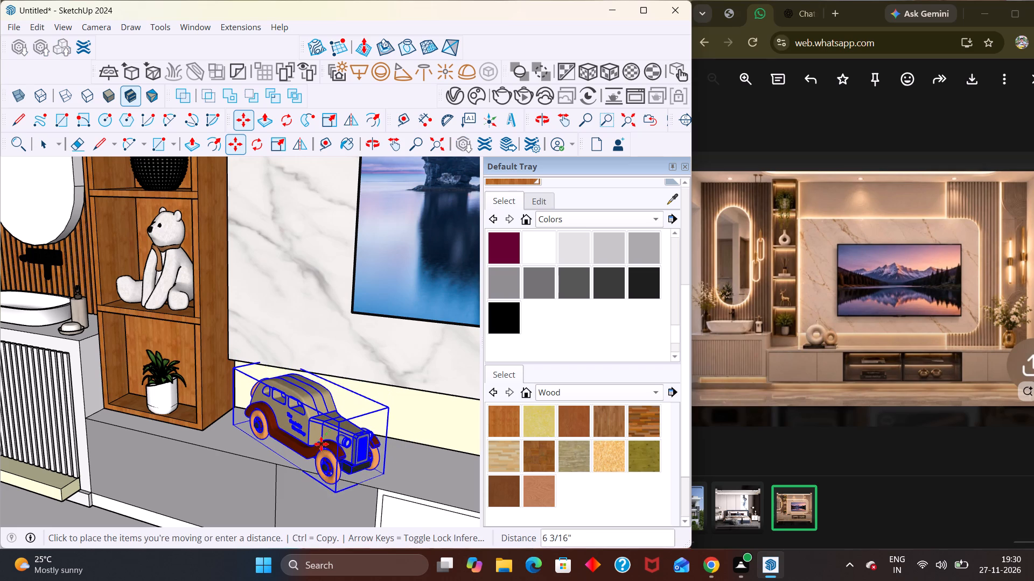
{"action": "left_click", "coordinate": [325, 437]}
{"action": "middle_click_drag", "start_coordinate": [339, 445], "coordinate": [429, 438]}
{"action": "key", "text": "space"}
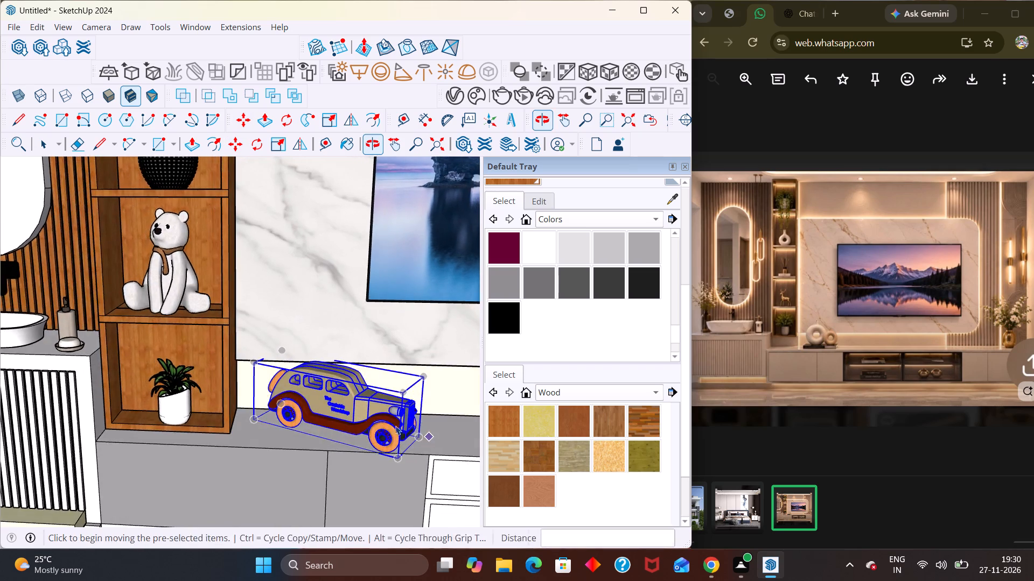
{"action": "scroll", "coordinate": [350, 424], "scroll_direction": "down", "scroll_amount": 19}
{"action": "scroll", "coordinate": [253, 419], "scroll_direction": "up", "scroll_amount": 1}
{"action": "scroll", "coordinate": [253, 419], "scroll_direction": "down", "scroll_amount": 1}
{"action": "left_click", "coordinate": [328, 272]}
Examine the toy car's size, angle and position on the cabinet from the front and both sides.
{"action": "scroll", "coordinate": [313, 447], "scroll_direction": "up", "scroll_amount": 4}
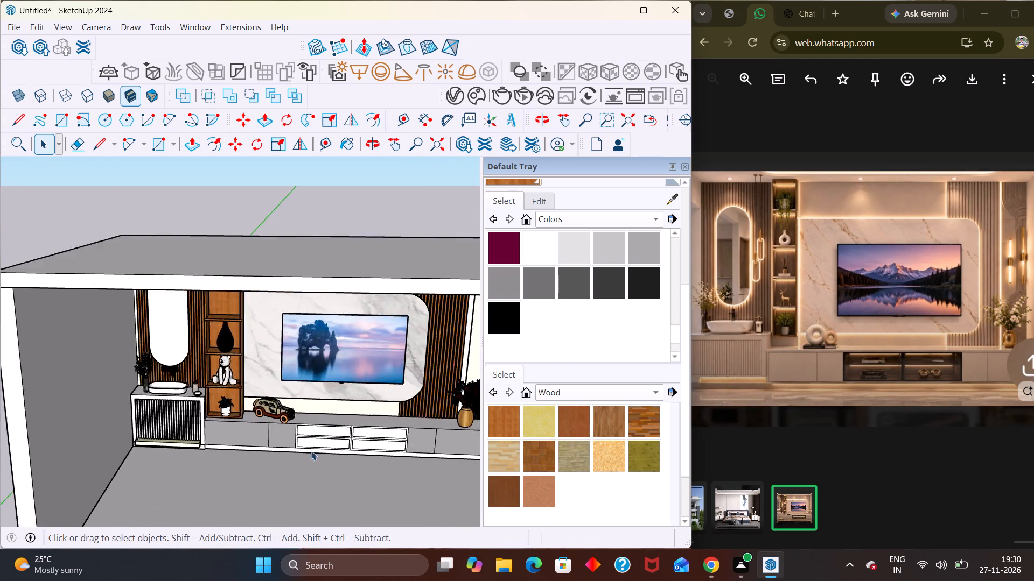
{"action": "scroll", "coordinate": [311, 451], "scroll_direction": "up", "scroll_amount": 14}
{"action": "middle_click_drag", "start_coordinate": [291, 430], "coordinate": [105, 450]}
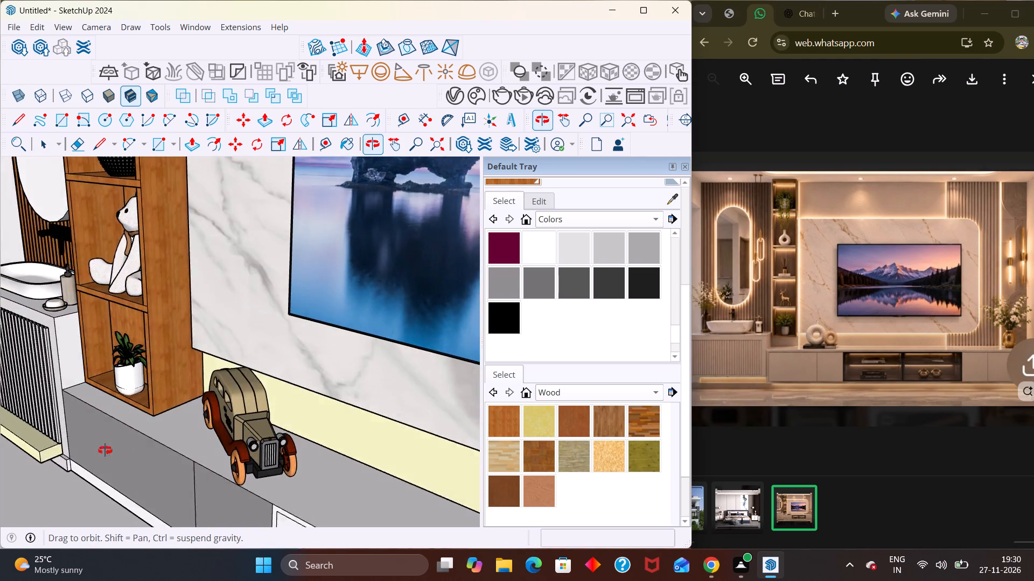
{"action": "middle_click_drag", "start_coordinate": [105, 450], "coordinate": [102, 393]}
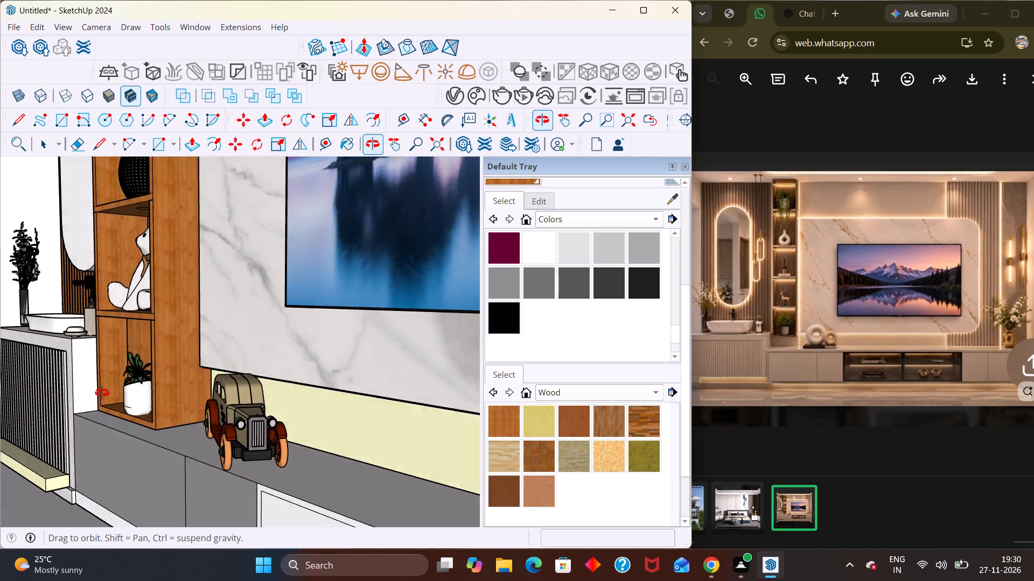
{"action": "middle_click_drag", "start_coordinate": [102, 393], "coordinate": [58, 392]}
{"action": "middle_click_drag", "start_coordinate": [163, 409], "coordinate": [368, 426]}
{"action": "middle_click_drag", "start_coordinate": [323, 414], "coordinate": [235, 427]}
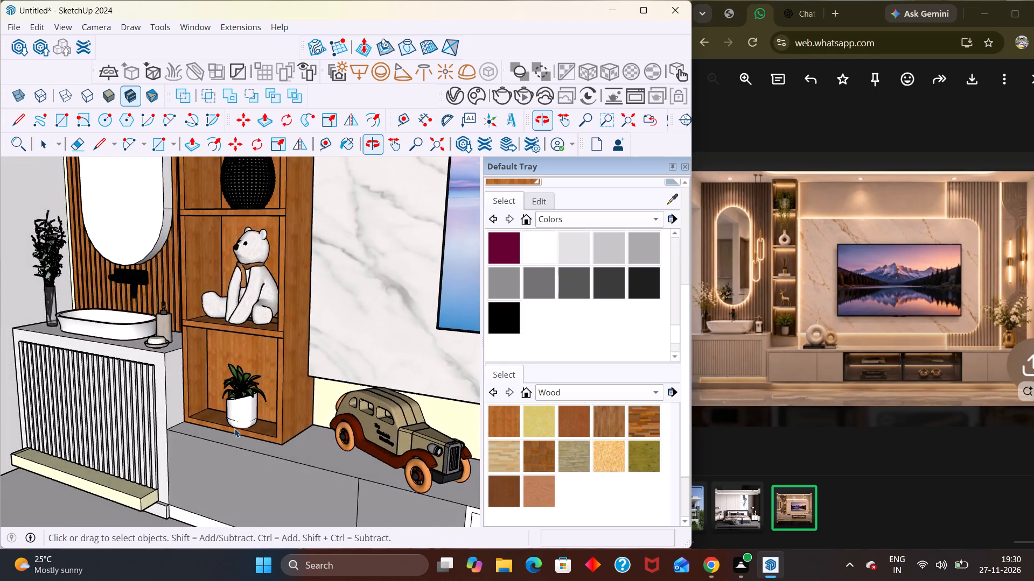
{"action": "scroll", "coordinate": [235, 412], "scroll_direction": "down", "scroll_amount": 15}
{"action": "middle_click_drag", "start_coordinate": [273, 416], "coordinate": [392, 350]}
Rotate the toy car about 16 degrees around its front bottom corner, bringing it closer to parallel with the wall.
{"action": "scroll", "coordinate": [390, 366], "scroll_direction": "up", "scroll_amount": 9}
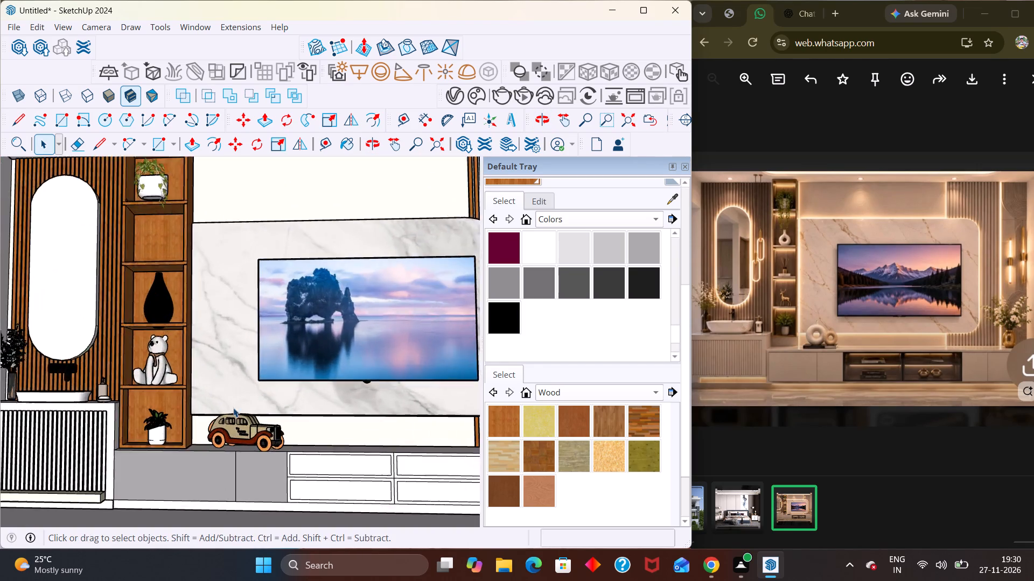
{"action": "scroll", "coordinate": [233, 408], "scroll_direction": "up", "scroll_amount": 2}
{"action": "left_click", "coordinate": [233, 433]}
{"action": "scroll", "coordinate": [236, 434], "scroll_direction": "up", "scroll_amount": 6}
{"action": "middle_click_drag", "start_coordinate": [250, 465], "coordinate": [241, 528]}
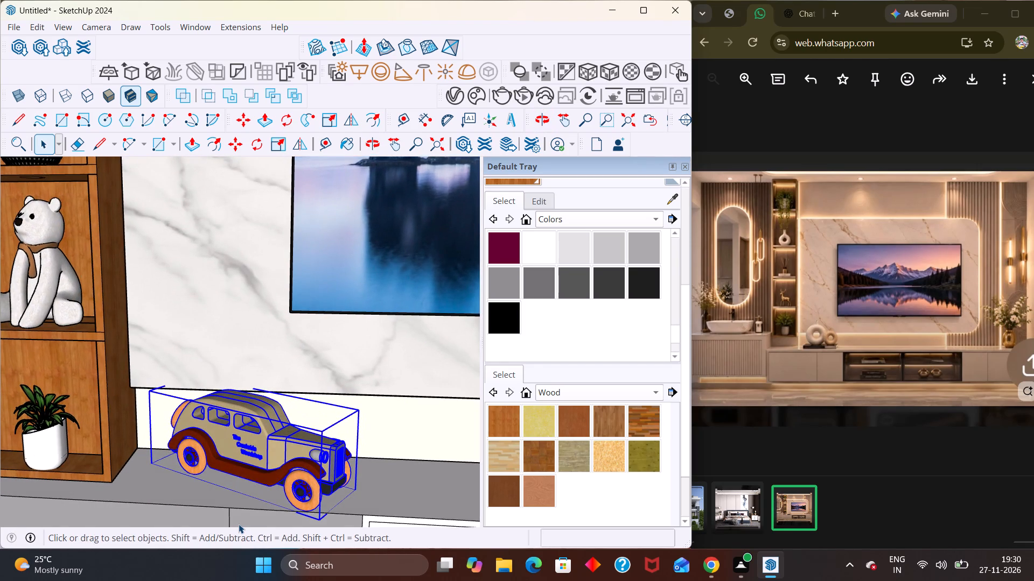
{"action": "key", "text": "q"}
{"action": "left_click", "coordinate": [318, 515]}
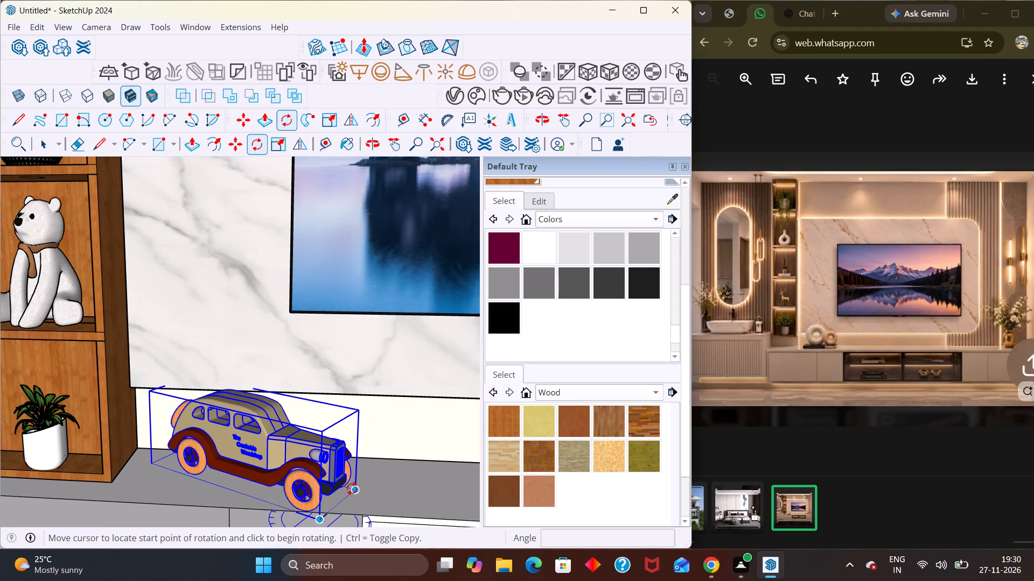
{"action": "left_click", "coordinate": [353, 486]}
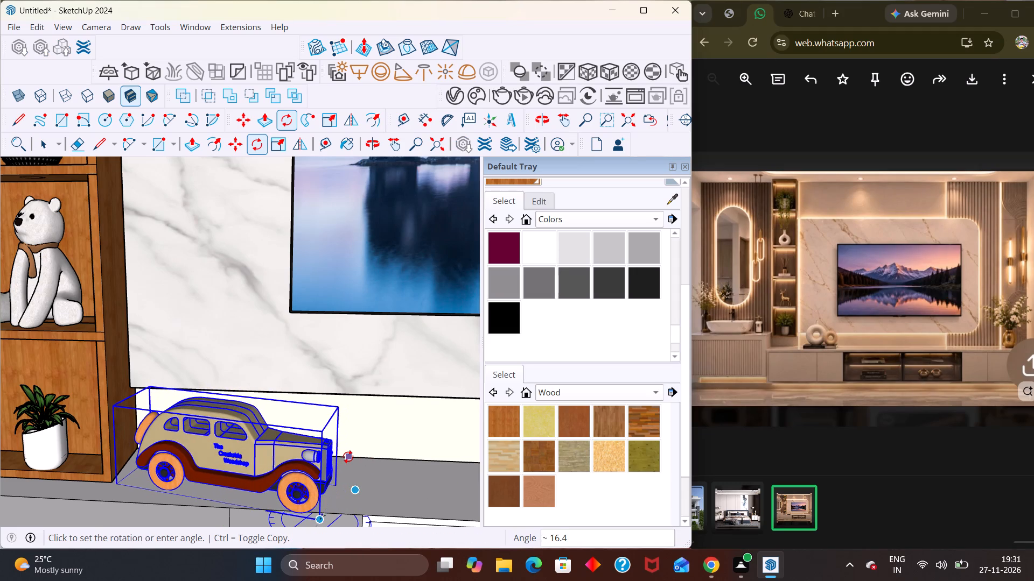
{"action": "left_click", "coordinate": [348, 457]}
Deselect the toy car and review the whole TV wall, checking the car beside the shelf unit and the shelf compartments.
{"action": "scroll", "coordinate": [268, 426], "scroll_direction": "down", "scroll_amount": 9}
{"action": "scroll", "coordinate": [245, 435], "scroll_direction": "up", "scroll_amount": 2}
{"action": "scroll", "coordinate": [245, 435], "scroll_direction": "down", "scroll_amount": 3}
{"action": "scroll", "coordinate": [259, 419], "scroll_direction": "up", "scroll_amount": 1}
{"action": "scroll", "coordinate": [260, 419], "scroll_direction": "down", "scroll_amount": 2}
{"action": "scroll", "coordinate": [273, 419], "scroll_direction": "up", "scroll_amount": 2}
{"action": "scroll", "coordinate": [281, 417], "scroll_direction": "down", "scroll_amount": 2}
{"action": "scroll", "coordinate": [314, 409], "scroll_direction": "up", "scroll_amount": 1}
{"action": "scroll", "coordinate": [295, 398], "scroll_direction": "down", "scroll_amount": 5}
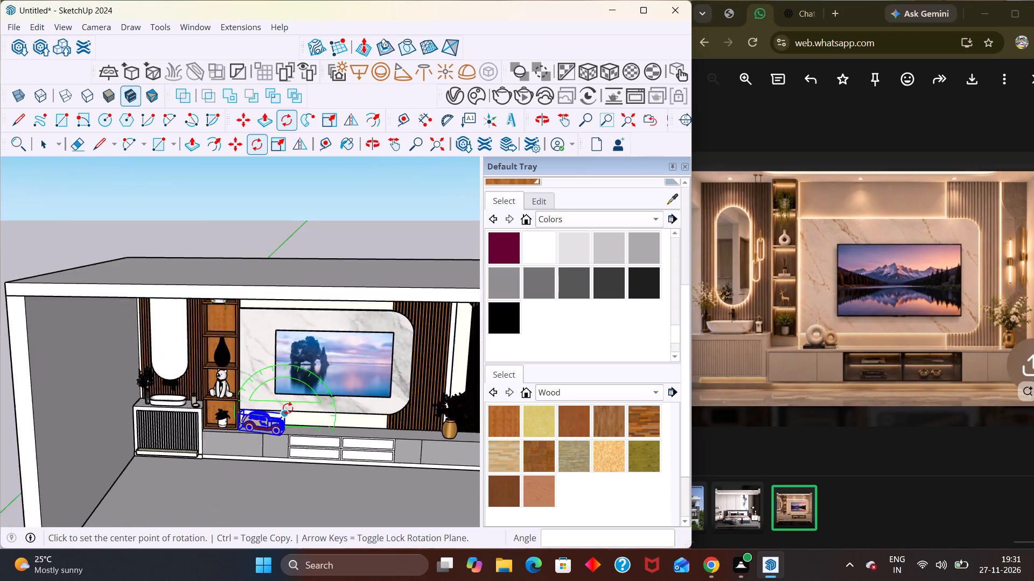
{"action": "scroll", "coordinate": [288, 408], "scroll_direction": "down", "scroll_amount": 5}
{"action": "key", "text": "space"}
{"action": "left_click", "coordinate": [308, 288]}
{"action": "scroll", "coordinate": [267, 479], "scroll_direction": "up", "scroll_amount": 7}
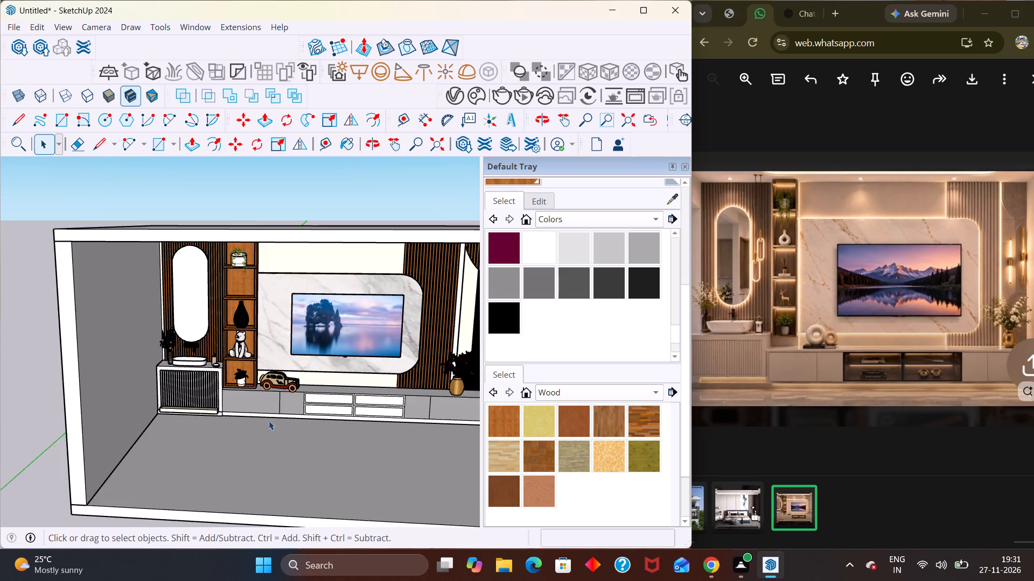
{"action": "middle_click_drag", "start_coordinate": [294, 402], "coordinate": [294, 327]}
{"action": "scroll", "coordinate": [294, 327], "scroll_direction": "up", "scroll_amount": 8}
{"action": "middle_click_drag", "start_coordinate": [278, 405], "coordinate": [276, 483]}
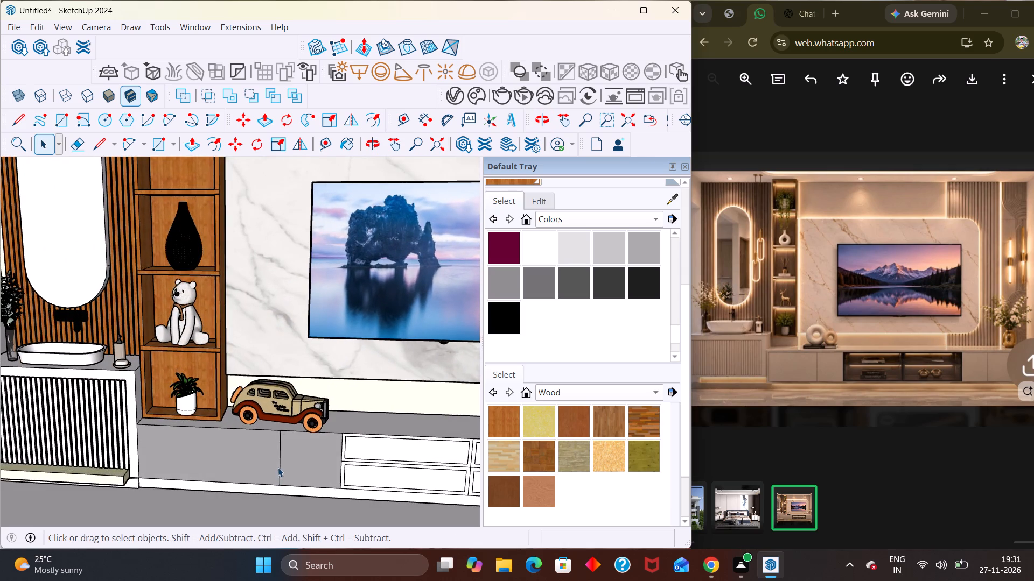
{"action": "scroll", "coordinate": [278, 466], "scroll_direction": "down", "scroll_amount": 10}
{"action": "middle_click_drag", "start_coordinate": [312, 477], "coordinate": [354, 378]}
{"action": "scroll", "coordinate": [358, 381], "scroll_direction": "up", "scroll_amount": 5}
{"action": "middle_click_drag", "start_coordinate": [273, 452], "coordinate": [239, 485]}
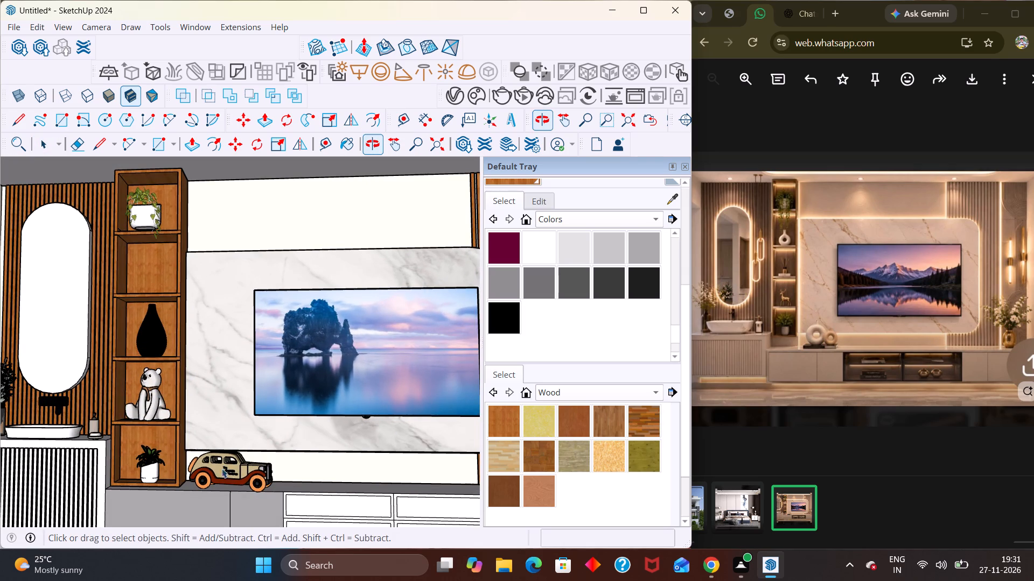
Reopen 3D Warehouse, dismiss the promotional offer and look through the toys results for another decor piece.
{"action": "left_click", "coordinate": [16, 40]}
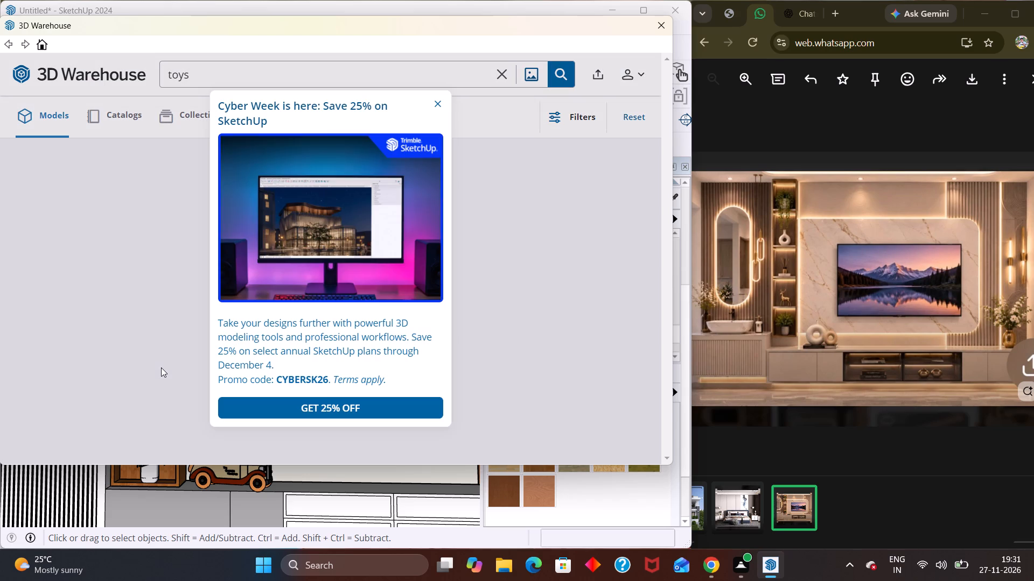
{"action": "left_click", "coordinate": [438, 103]}
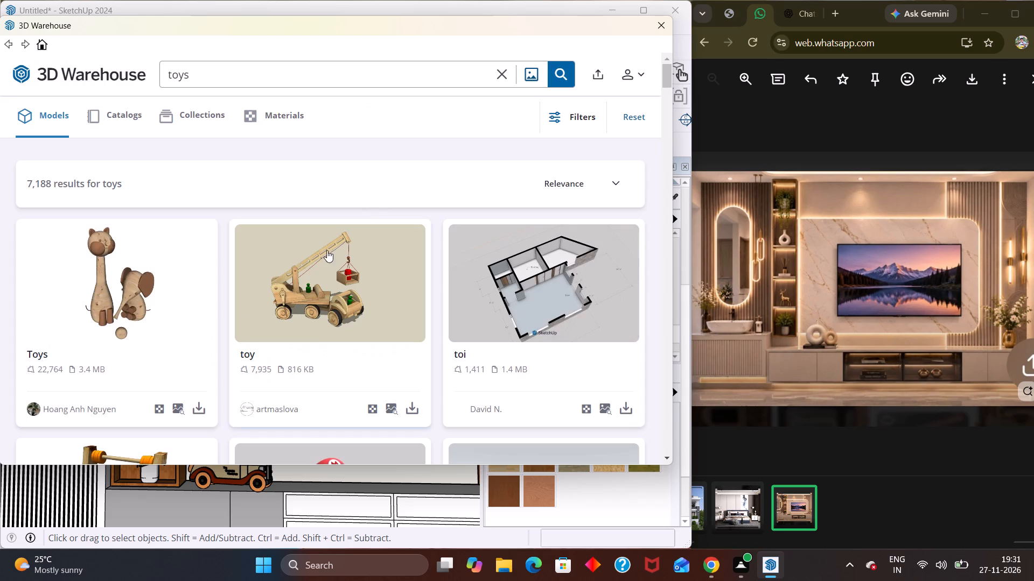
{"action": "scroll", "coordinate": [213, 334], "scroll_direction": "down", "scroll_amount": 5}
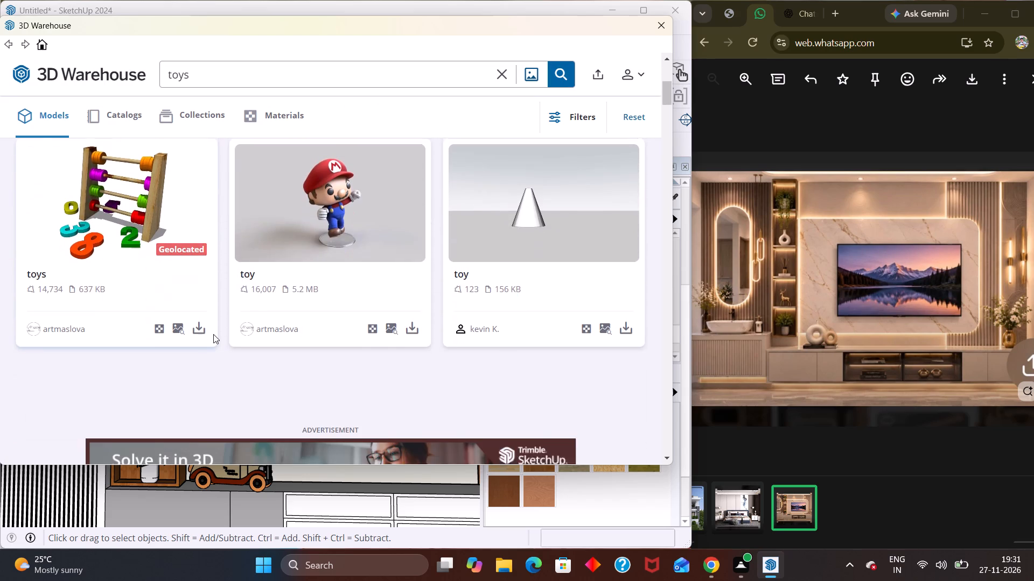
{"action": "scroll", "coordinate": [214, 334], "scroll_direction": "down", "scroll_amount": 9}
{"action": "scroll", "coordinate": [215, 336], "scroll_direction": "up", "scroll_amount": 4}
{"action": "scroll", "coordinate": [215, 336], "scroll_direction": "down", "scroll_amount": 6}
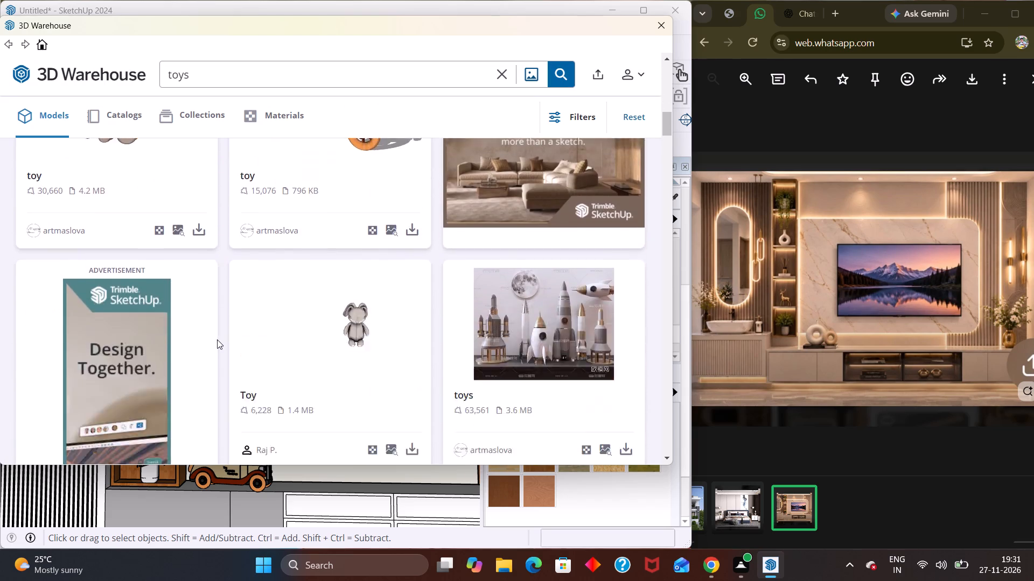
Replace the toys query in 3D Warehouse with a model search for flower.
{"action": "left_click", "coordinate": [287, 75]}
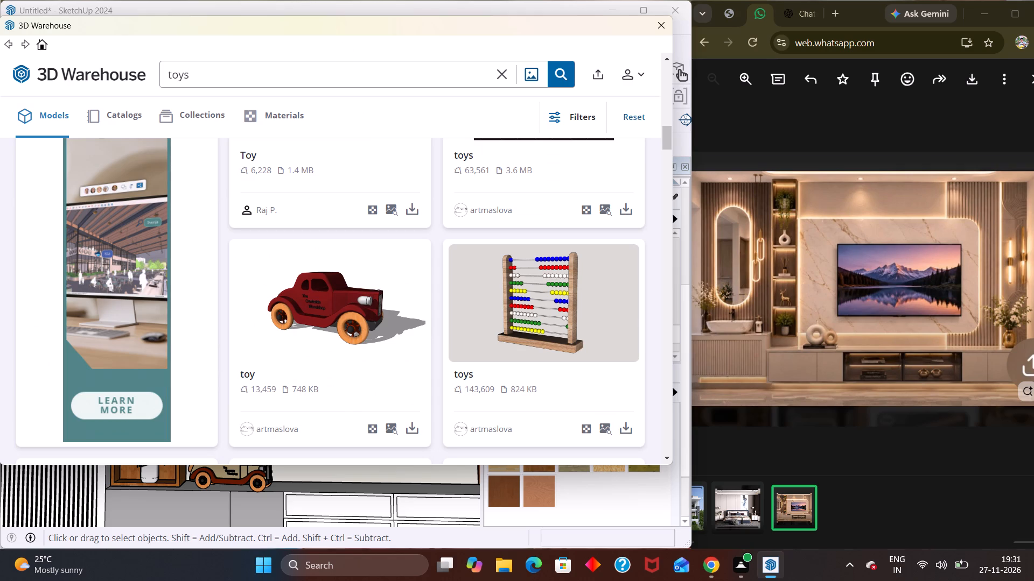
{"action": "key", "text": "BackSpace"}
{"action": "key", "text": "BackSpace"}
{"action": "key", "text": "BackSpace"}
{"action": "key", "text": "BackSpace"}
{"action": "key", "text": "BackSpace"}
{"action": "key", "text": "BackSpace"}
{"action": "key", "text": "BackSpace"}
{"action": "key", "text": "BackSpace"}
{"action": "key", "text": "BackSpace"}
{"action": "key", "text": "BackSpace"}
{"action": "key", "text": "BackSpace"}
{"action": "key", "text": "BackSpace"}
{"action": "type", "text": "flower"}
{"action": "key", "text": "Return"}
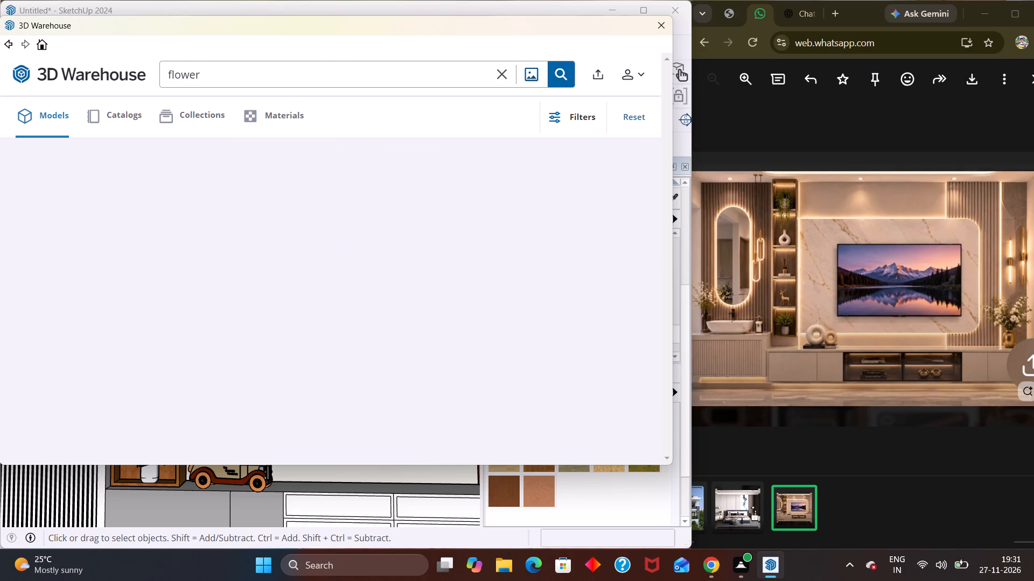
Look through the flower results for a small vase arrangement suited to the empty shelf compartment.
{"action": "scroll", "coordinate": [402, 268], "scroll_direction": "down", "scroll_amount": 3}
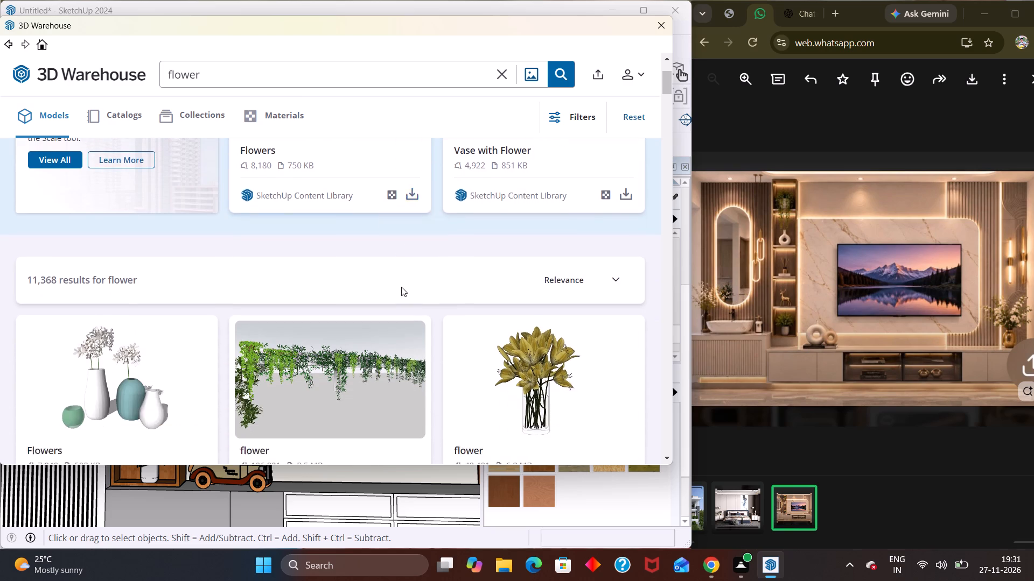
{"action": "scroll", "coordinate": [401, 287], "scroll_direction": "down", "scroll_amount": 3}
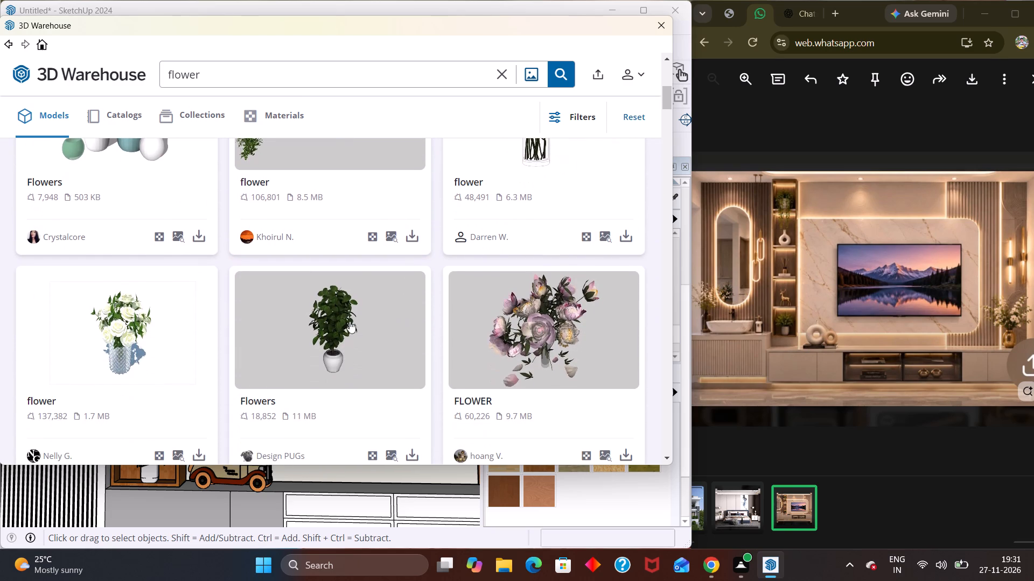
{"action": "scroll", "coordinate": [191, 336], "scroll_direction": "up", "scroll_amount": 2}
{"action": "scroll", "coordinate": [191, 336], "scroll_direction": "down", "scroll_amount": 9}
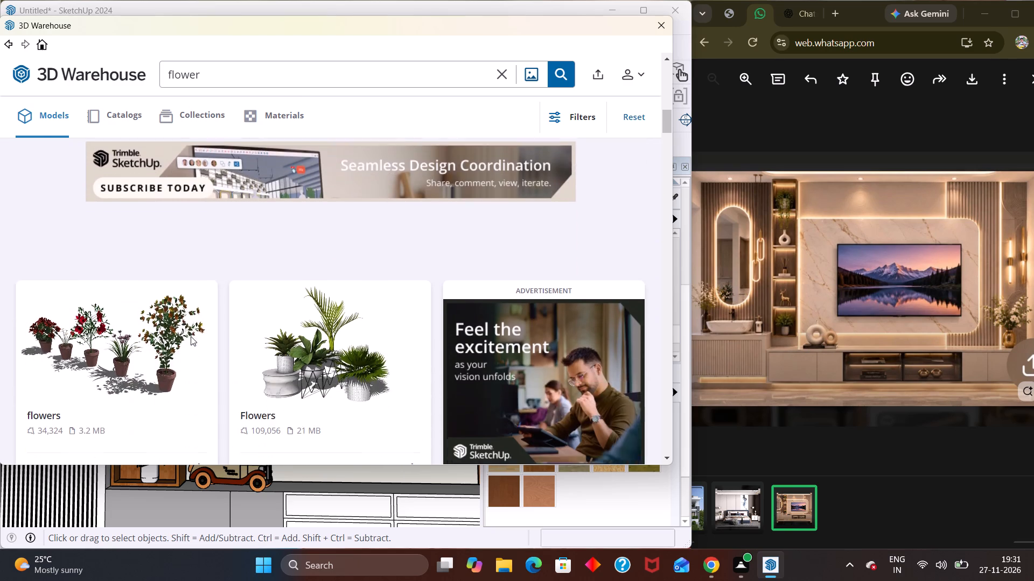
{"action": "scroll", "coordinate": [191, 336], "scroll_direction": "down", "scroll_amount": 2}
{"action": "scroll", "coordinate": [371, 331], "scroll_direction": "down", "scroll_amount": 1}
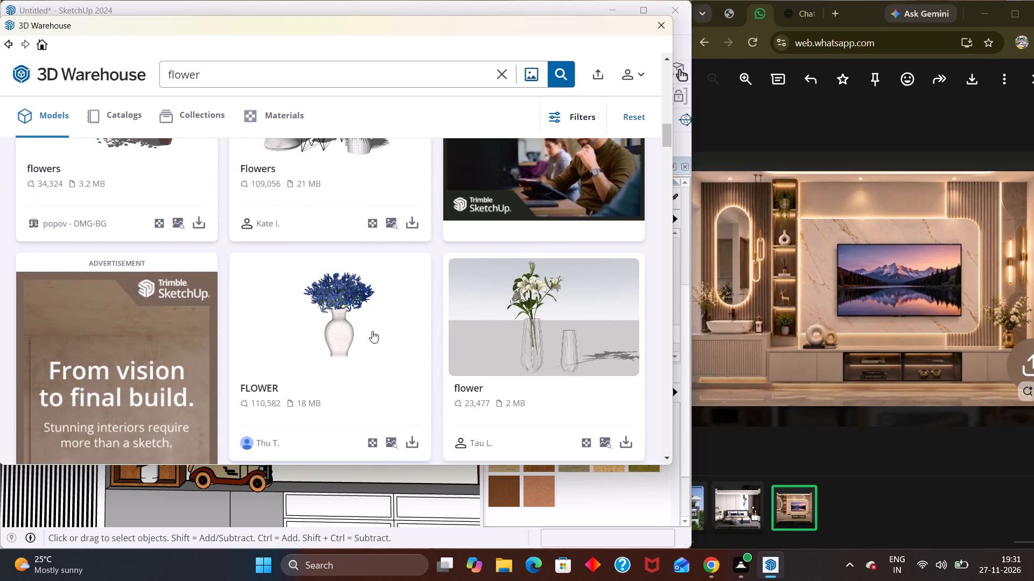
{"action": "scroll", "coordinate": [442, 352], "scroll_direction": "down", "scroll_amount": 3}
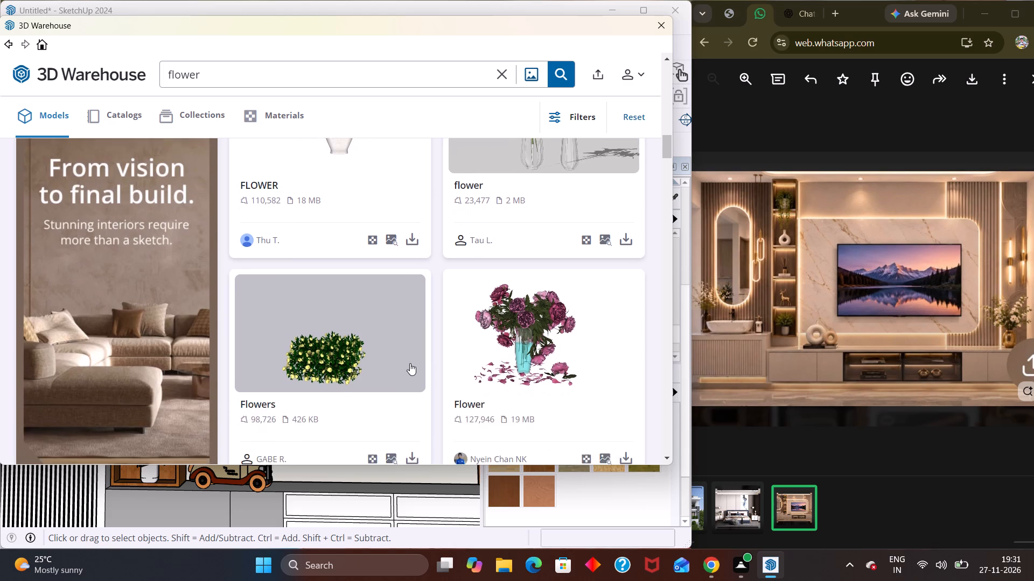
{"action": "scroll", "coordinate": [410, 363], "scroll_direction": "down", "scroll_amount": 1}
{"action": "scroll", "coordinate": [583, 365], "scroll_direction": "down", "scroll_amount": 2}
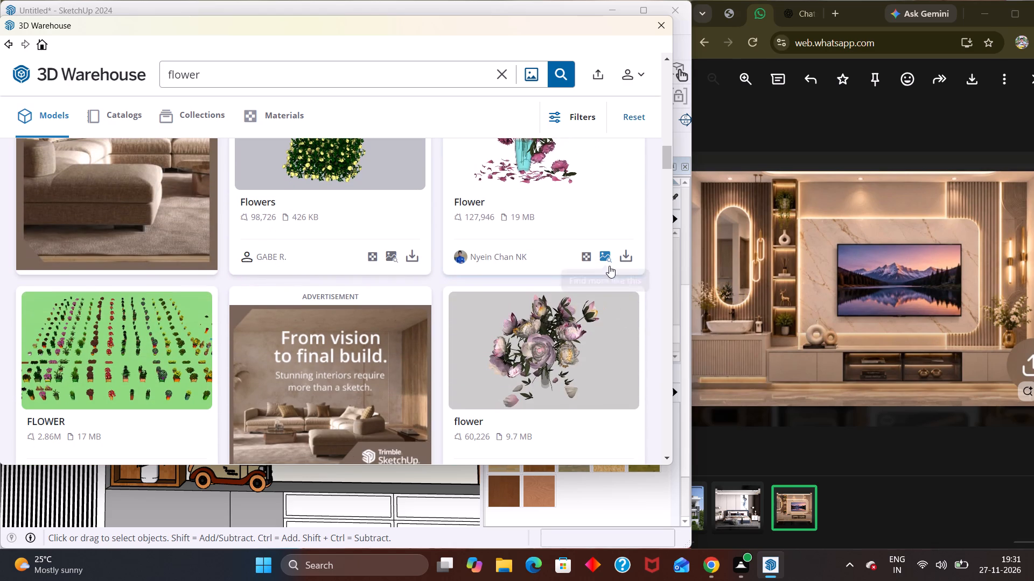
{"action": "scroll", "coordinate": [356, 362], "scroll_direction": "down", "scroll_amount": 4}
{"action": "scroll", "coordinate": [357, 362], "scroll_direction": "up", "scroll_amount": 1}
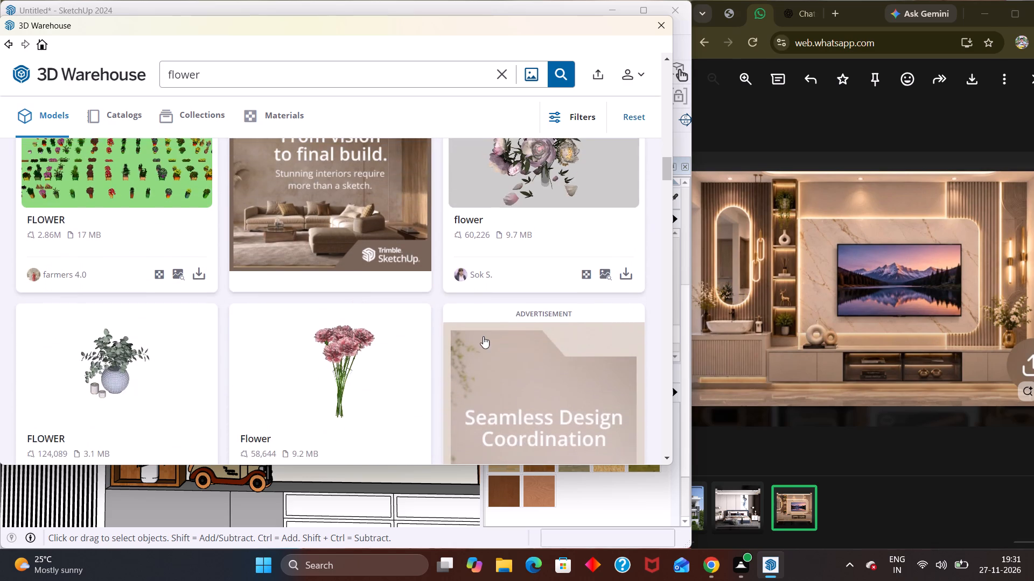
{"action": "scroll", "coordinate": [473, 336], "scroll_direction": "up", "scroll_amount": 1}
{"action": "scroll", "coordinate": [478, 340], "scroll_direction": "down", "scroll_amount": 4}
{"action": "scroll", "coordinate": [106, 362], "scroll_direction": "down", "scroll_amount": 1}
{"action": "scroll", "coordinate": [90, 366], "scroll_direction": "up", "scroll_amount": 2}
{"action": "scroll", "coordinate": [122, 367], "scroll_direction": "down", "scroll_amount": 2}
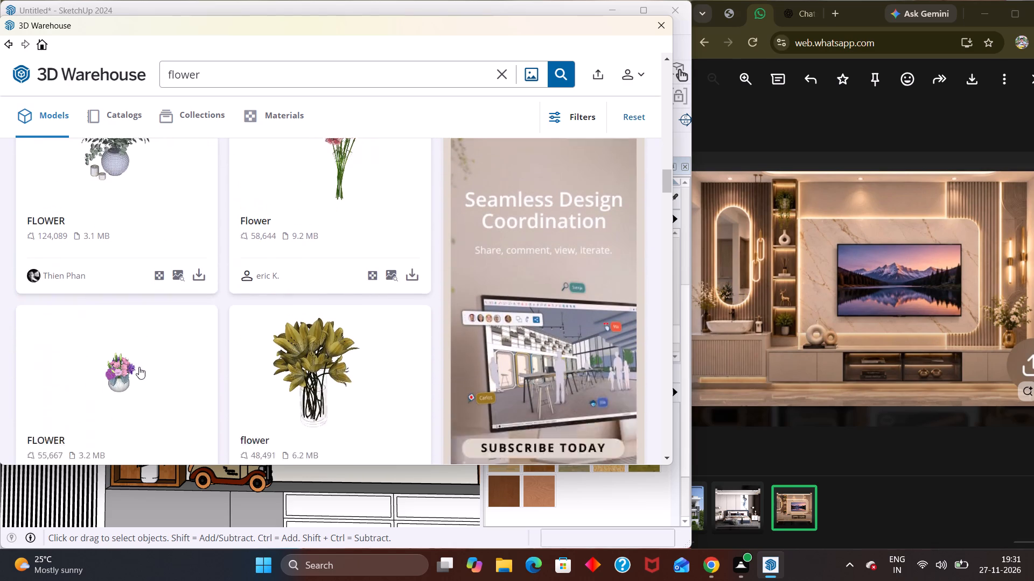
Load the FLOWER model with pink and purple blooms in a round vase and place it in the compartment above the black vase.
{"action": "left_click", "coordinate": [199, 448]}
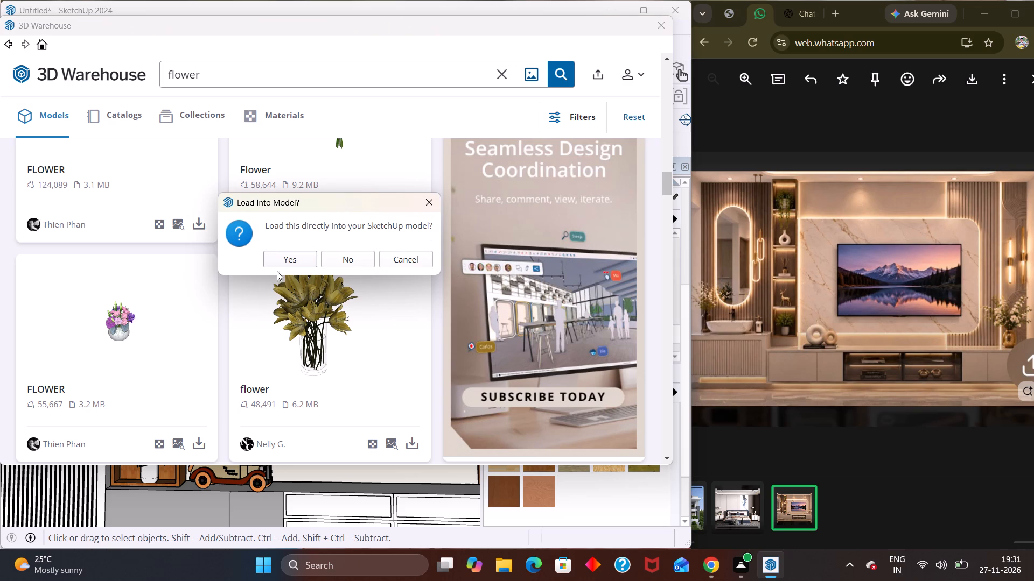
{"action": "left_click", "coordinate": [280, 263]}
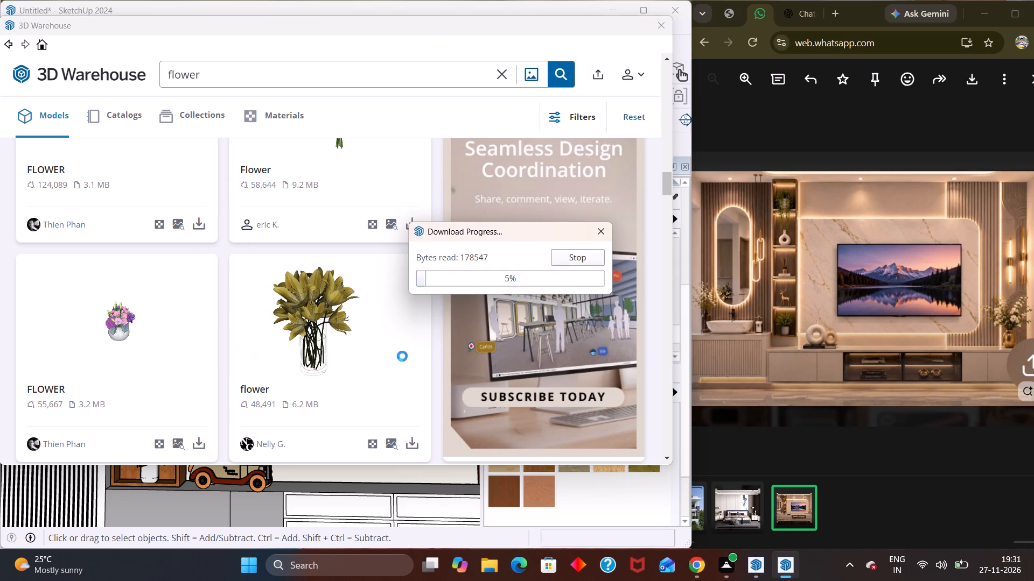
{"action": "scroll", "coordinate": [176, 288], "scroll_direction": "up", "scroll_amount": 1}
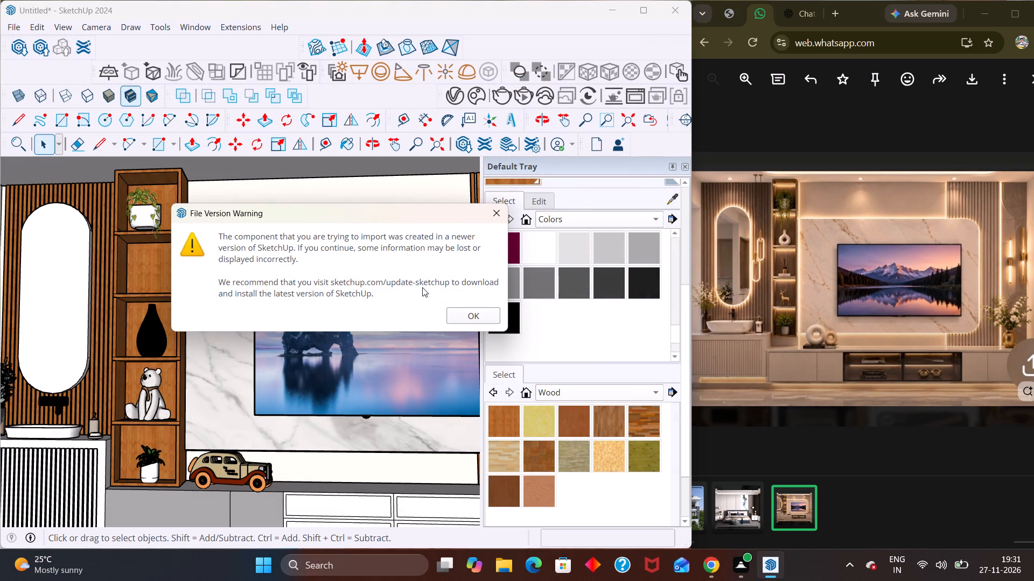
{"action": "left_click", "coordinate": [449, 311]}
{"action": "scroll", "coordinate": [143, 295], "scroll_direction": "up", "scroll_amount": 1}
{"action": "middle_click_drag", "start_coordinate": [143, 295], "coordinate": [145, 336]}
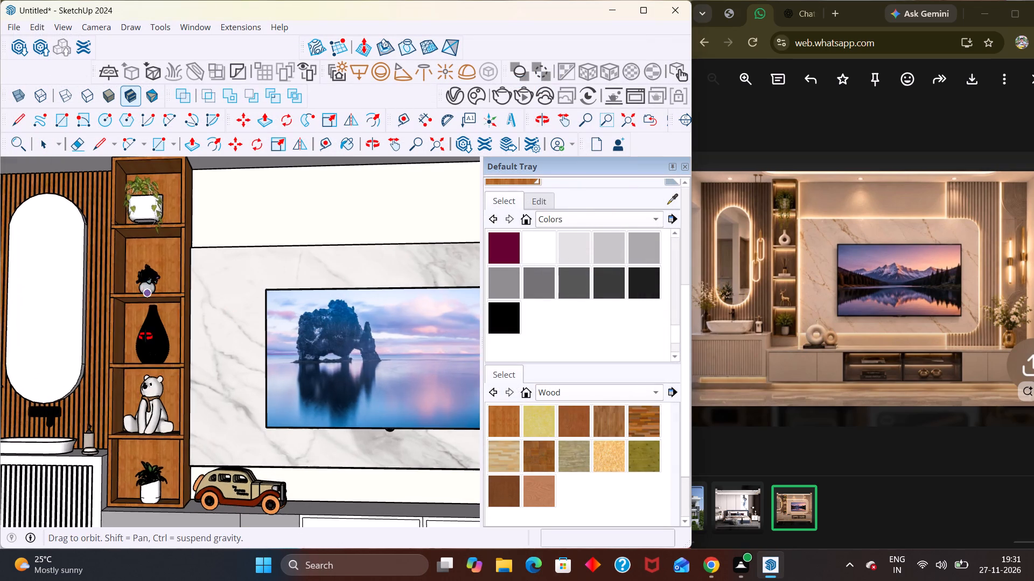
{"action": "middle_click_drag", "start_coordinate": [145, 336], "coordinate": [143, 370]}
{"action": "scroll", "coordinate": [143, 378], "scroll_direction": "up", "scroll_amount": 3}
{"action": "scroll", "coordinate": [151, 274], "scroll_direction": "up", "scroll_amount": 9}
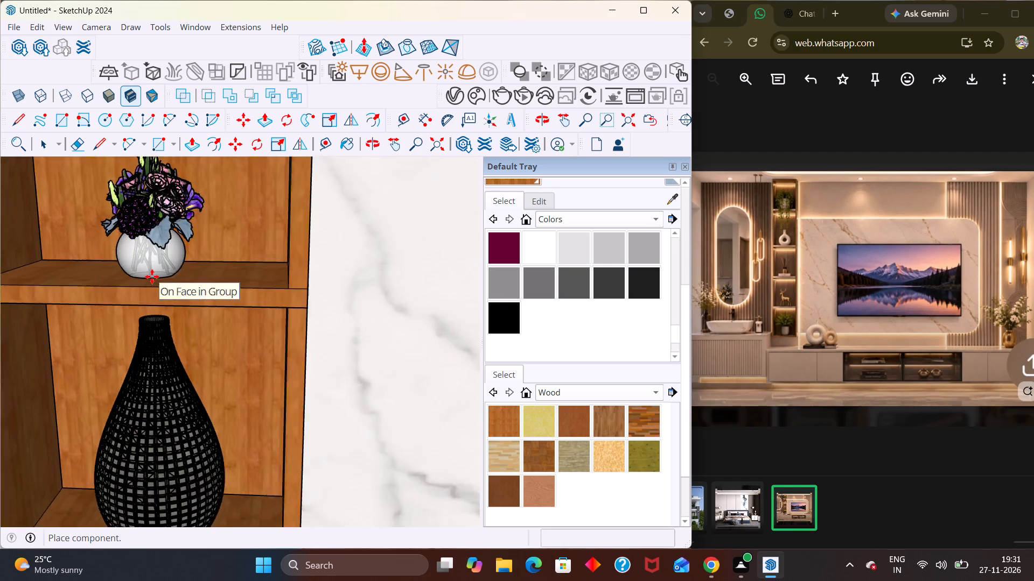
{"action": "scroll", "coordinate": [152, 277], "scroll_direction": "up", "scroll_amount": 6}
{"action": "left_click", "coordinate": [153, 279]}
Scale the flower vase about 1.86 times in height and widen it on both sides by factors of about 1.50 and 1.45.
{"action": "scroll", "coordinate": [220, 303], "scroll_direction": "down", "scroll_amount": 2}
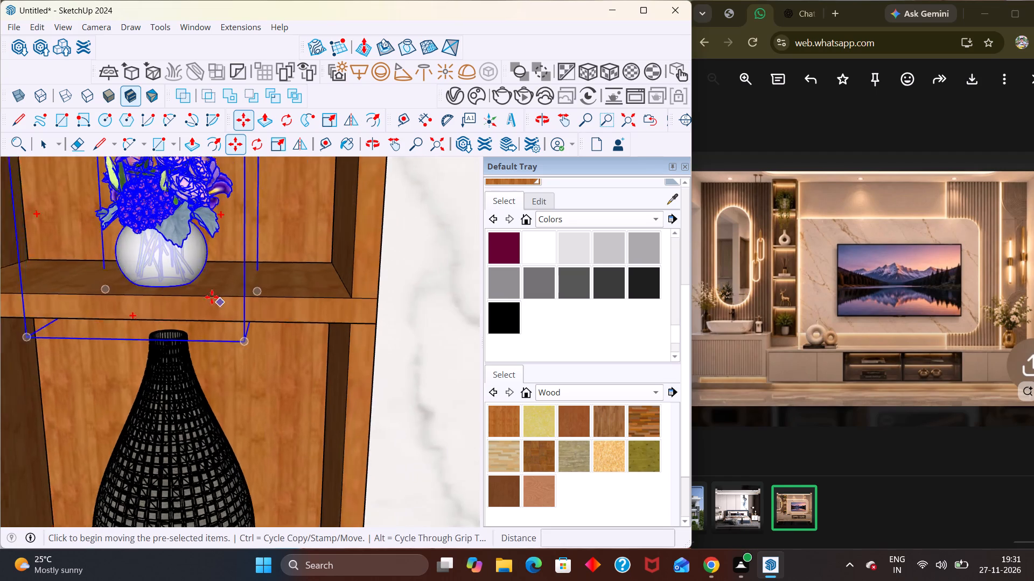
{"action": "scroll", "coordinate": [212, 297], "scroll_direction": "down", "scroll_amount": 8}
{"action": "middle_click_drag", "start_coordinate": [243, 323], "coordinate": [221, 213]}
{"action": "scroll", "coordinate": [221, 213], "scroll_direction": "up", "scroll_amount": 1}
{"action": "middle_click_drag", "start_coordinate": [221, 213], "coordinate": [234, 289]}
{"action": "scroll", "coordinate": [232, 286], "scroll_direction": "down", "scroll_amount": 3}
{"action": "scroll", "coordinate": [234, 289], "scroll_direction": "up", "scroll_amount": 1}
{"action": "scroll", "coordinate": [234, 289], "scroll_direction": "down", "scroll_amount": 8}
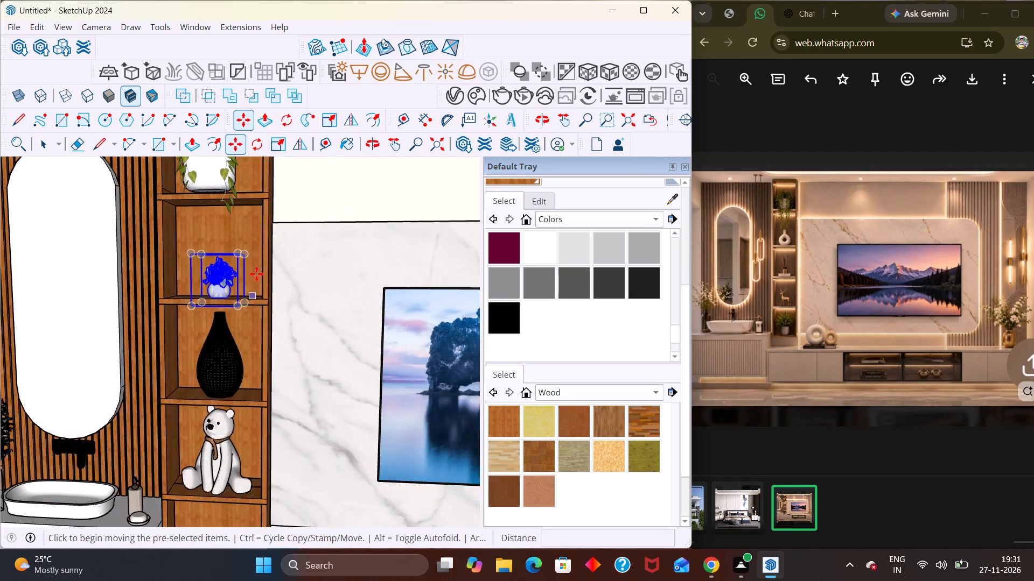
{"action": "scroll", "coordinate": [228, 195], "scroll_direction": "up", "scroll_amount": 7}
{"action": "key", "text": "s"}
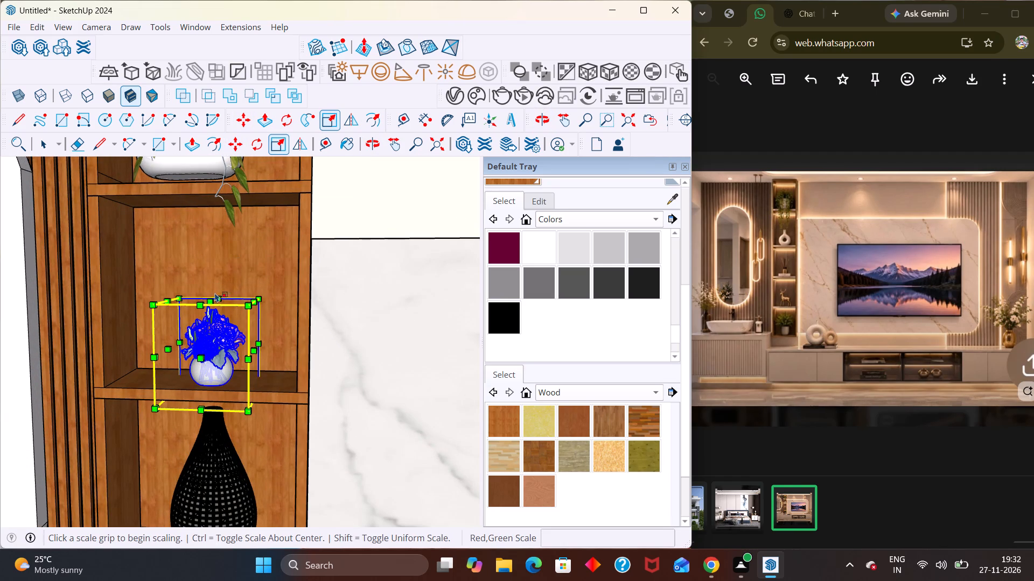
{"action": "left_click", "coordinate": [208, 299]}
{"action": "left_click", "coordinate": [207, 217]}
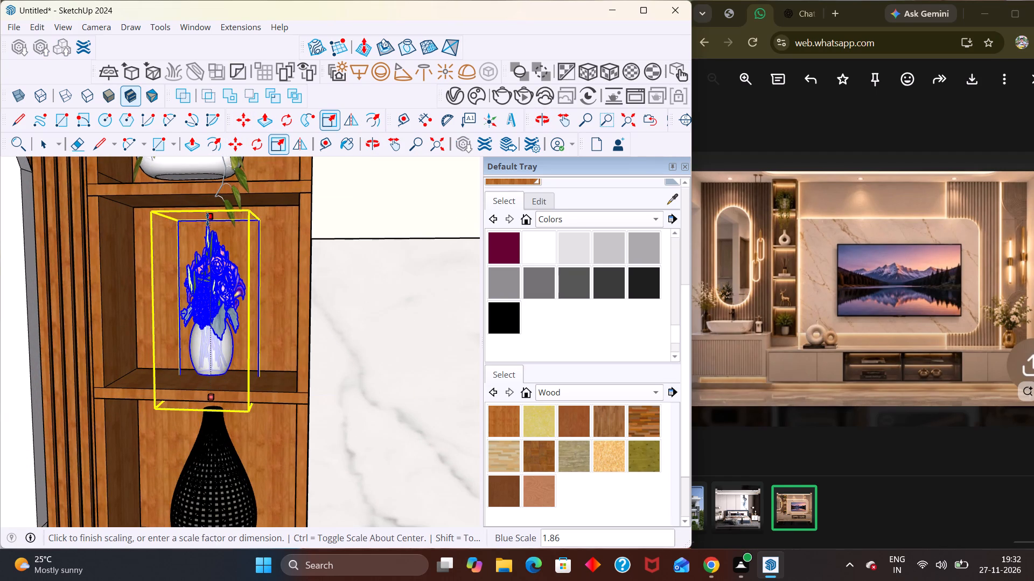
{"action": "left_click", "coordinate": [255, 312]}
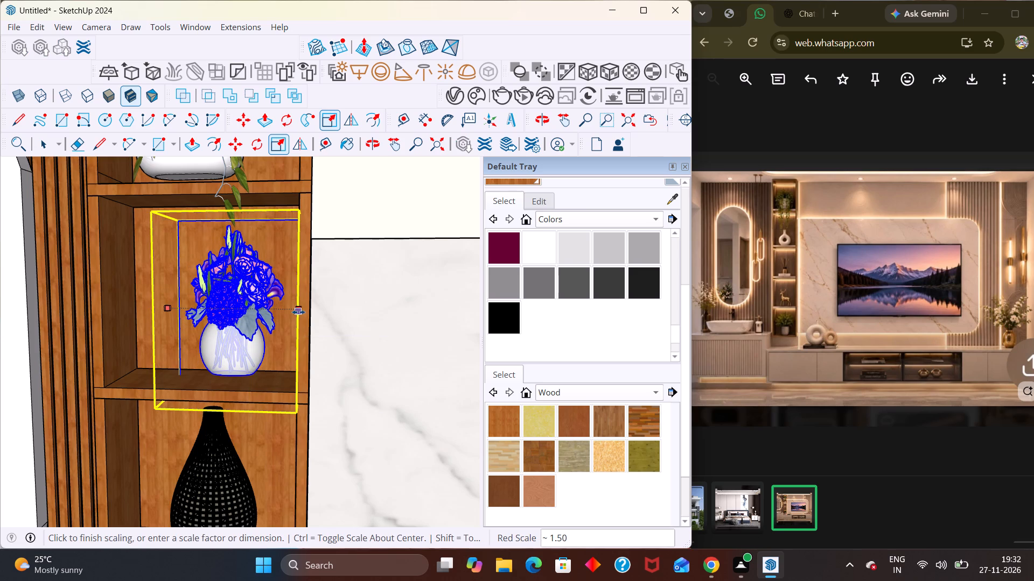
{"action": "left_click", "coordinate": [298, 312]}
{"action": "left_click", "coordinate": [169, 311]}
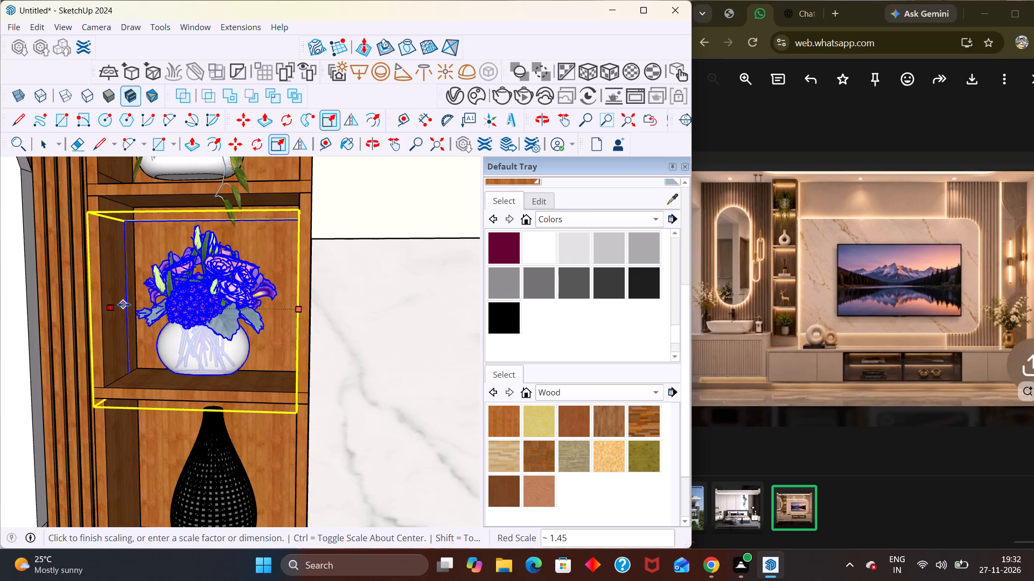
{"action": "left_click", "coordinate": [125, 305]}
Deepen the flower vase by scaling it about 1.38 times toward the front and about 1.47 times toward the back.
{"action": "scroll", "coordinate": [125, 306], "scroll_direction": "down", "scroll_amount": 4}
{"action": "middle_click_drag", "start_coordinate": [253, 327], "coordinate": [113, 341]}
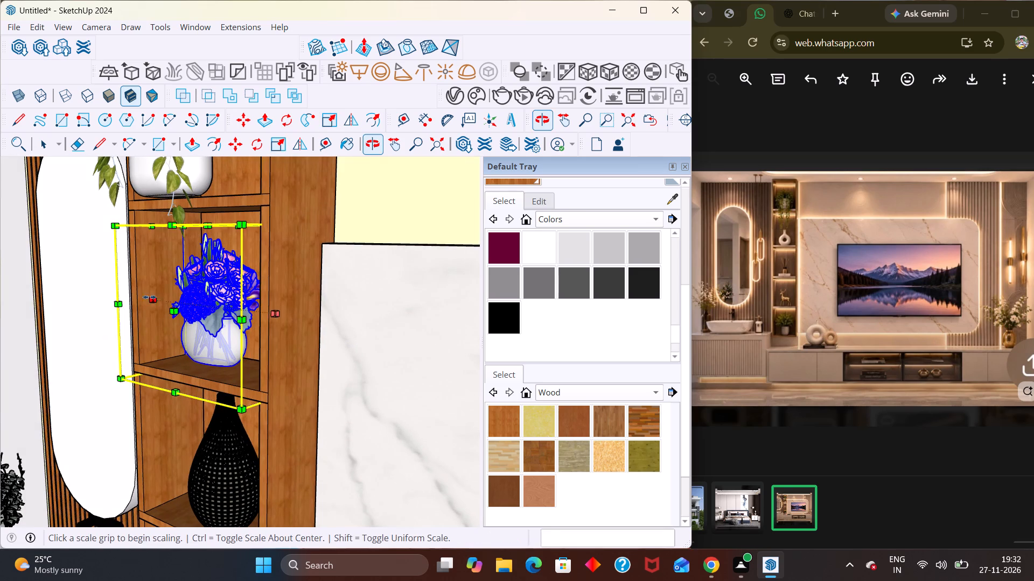
{"action": "left_click", "coordinate": [176, 320]}
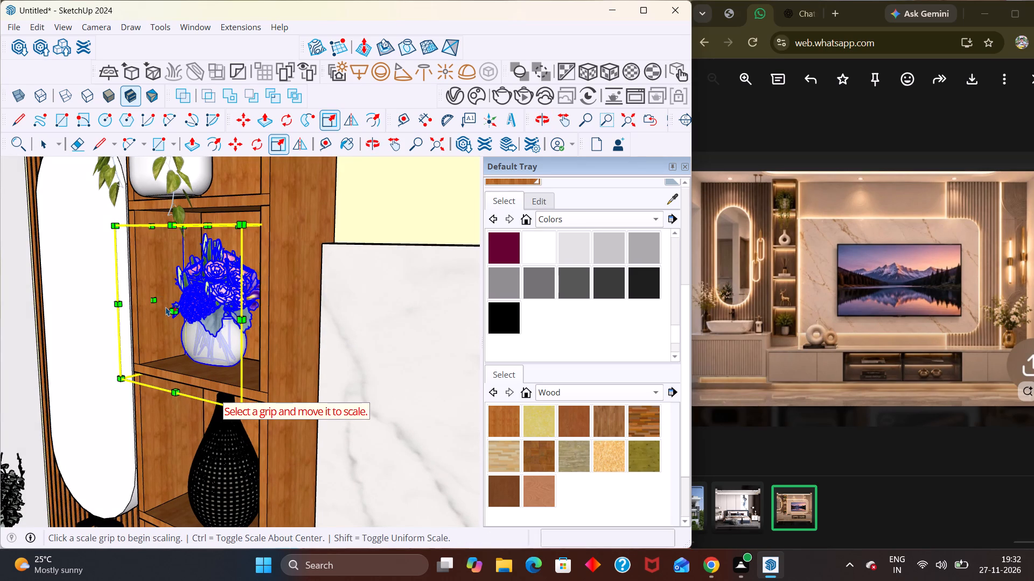
{"action": "left_click", "coordinate": [173, 309]}
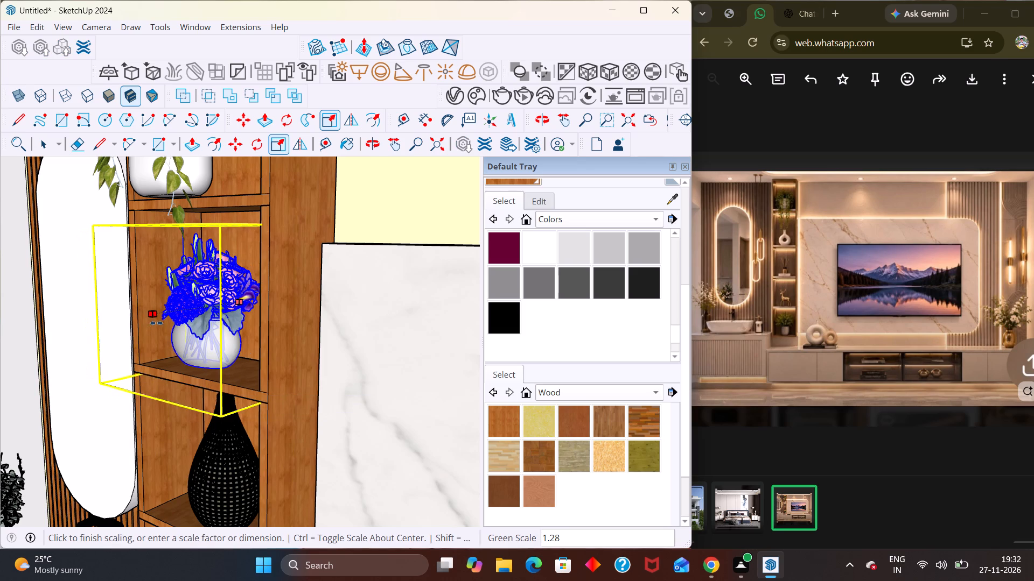
{"action": "left_click", "coordinate": [148, 328]}
{"action": "scroll", "coordinate": [276, 310], "scroll_direction": "up", "scroll_amount": 2}
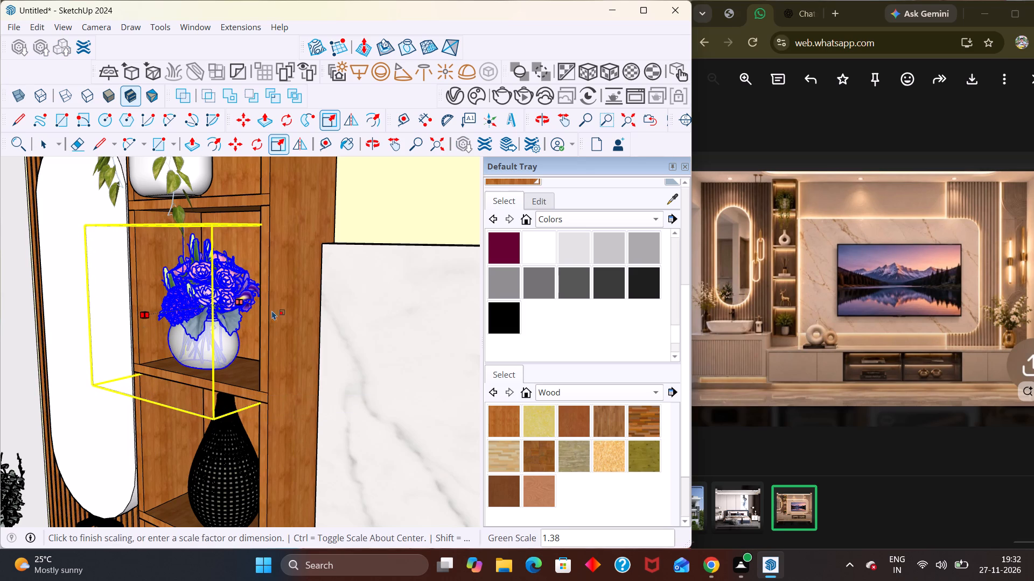
{"action": "middle_click_drag", "start_coordinate": [256, 323], "coordinate": [294, 368]}
{"action": "scroll", "coordinate": [275, 367], "scroll_direction": "up", "scroll_amount": 2}
{"action": "middle_click_drag", "start_coordinate": [190, 351], "coordinate": [340, 363]}
{"action": "middle_click_drag", "start_coordinate": [340, 363], "coordinate": [378, 359]}
{"action": "middle_click_drag", "start_coordinate": [227, 350], "coordinate": [442, 405]}
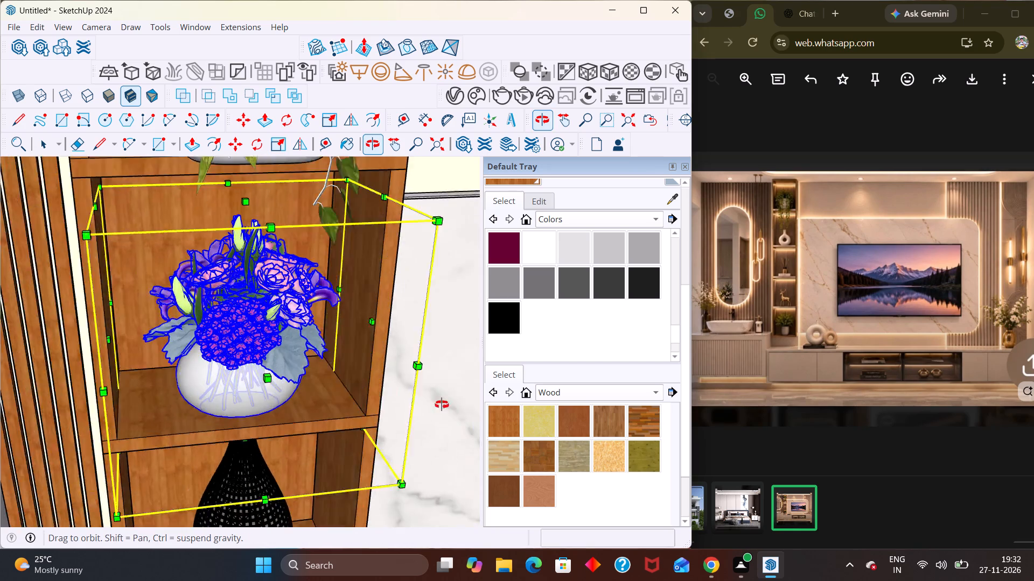
{"action": "middle_click_drag", "start_coordinate": [442, 405], "coordinate": [497, 364]}
{"action": "scroll", "coordinate": [239, 356], "scroll_direction": "up", "scroll_amount": 1}
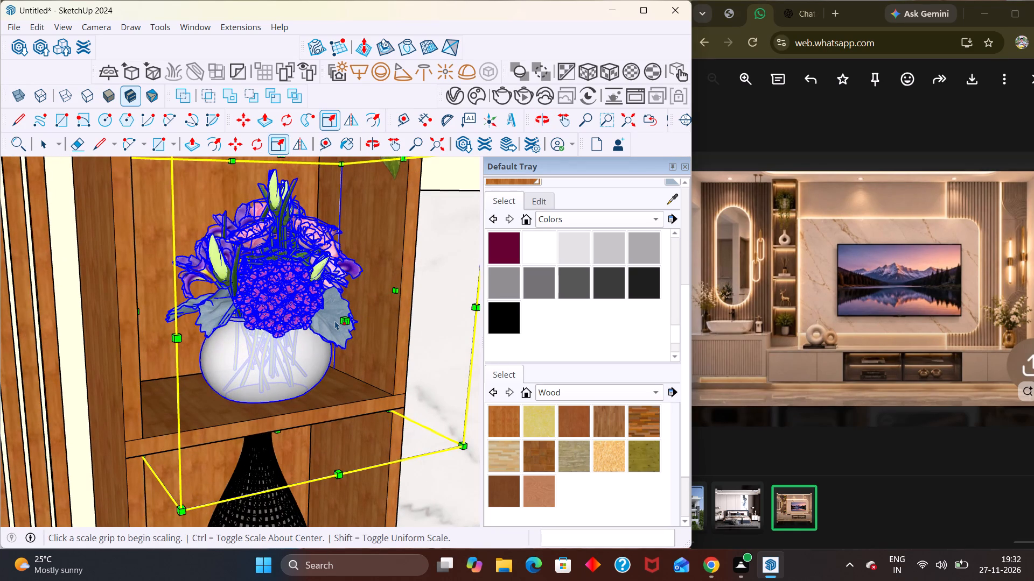
{"action": "left_click", "coordinate": [227, 284]}
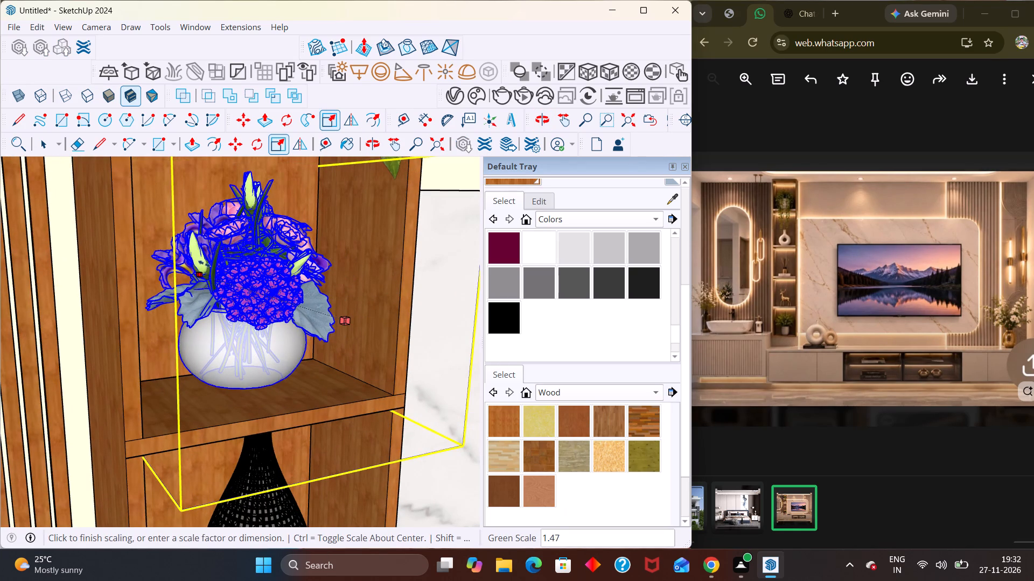
{"action": "left_click", "coordinate": [213, 289]}
Move the flower vase about 1 1/4" down the blue axis onto the shelf board.
{"action": "middle_click_drag", "start_coordinate": [339, 408], "coordinate": [254, 357]}
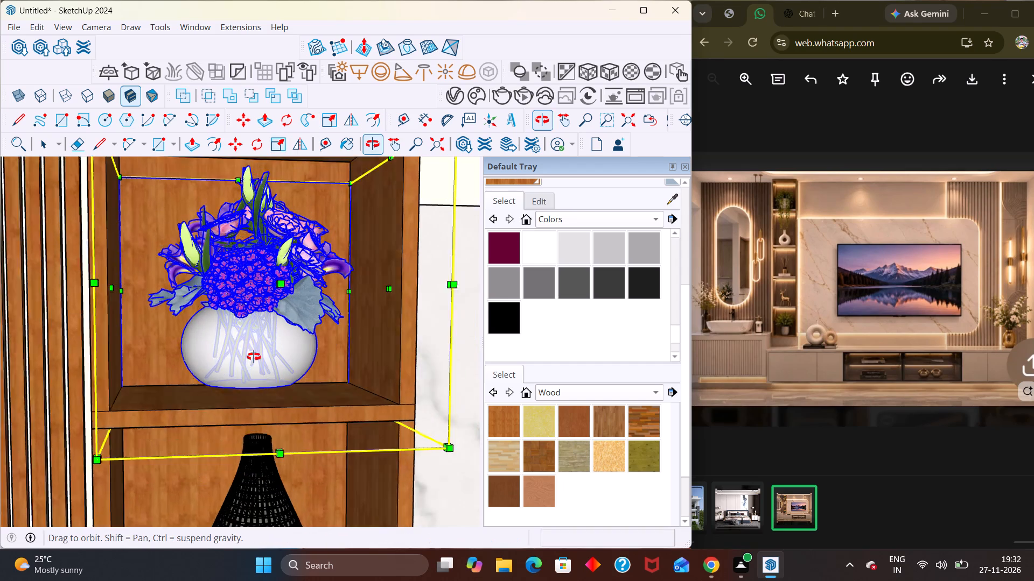
{"action": "middle_click_drag", "start_coordinate": [254, 357], "coordinate": [244, 342]}
{"action": "key", "text": "m"}
{"action": "left_click", "coordinate": [273, 379]}
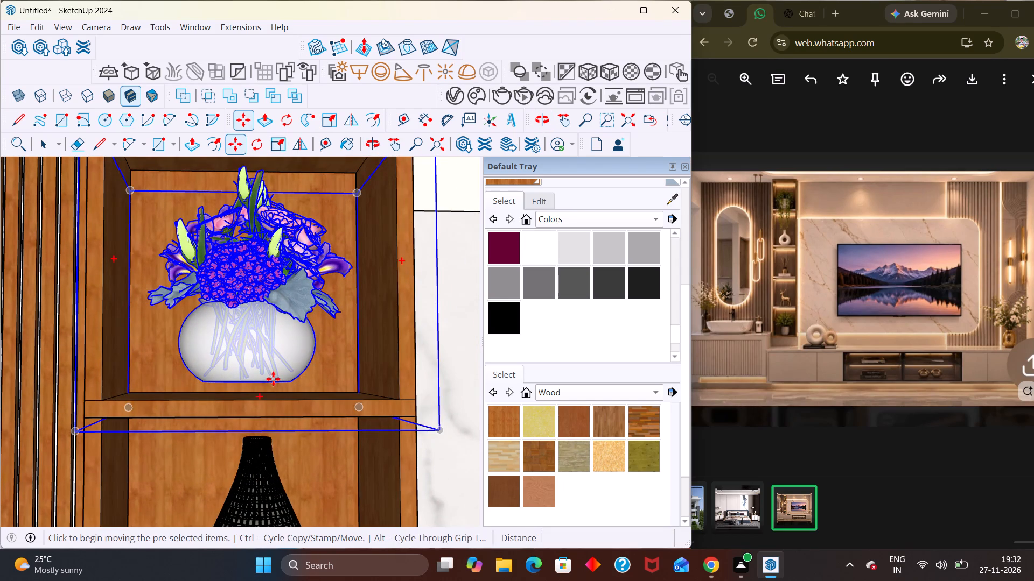
{"action": "scroll", "coordinate": [273, 379], "scroll_direction": "up", "scroll_amount": 1}
{"action": "left_click", "coordinate": [259, 395]}
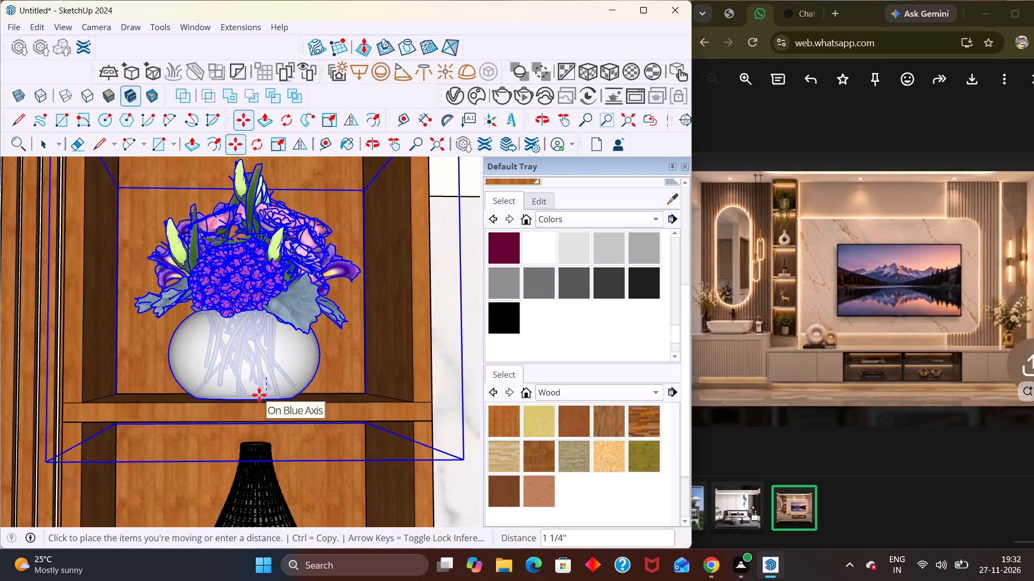
Deselect the flower vase and review it within the whole TV wall and up close in its compartment.
{"action": "scroll", "coordinate": [190, 374], "scroll_direction": "down", "scroll_amount": 16}
{"action": "key", "text": "space"}
{"action": "left_click", "coordinate": [315, 225]}
{"action": "scroll", "coordinate": [200, 308], "scroll_direction": "down", "scroll_amount": 7}
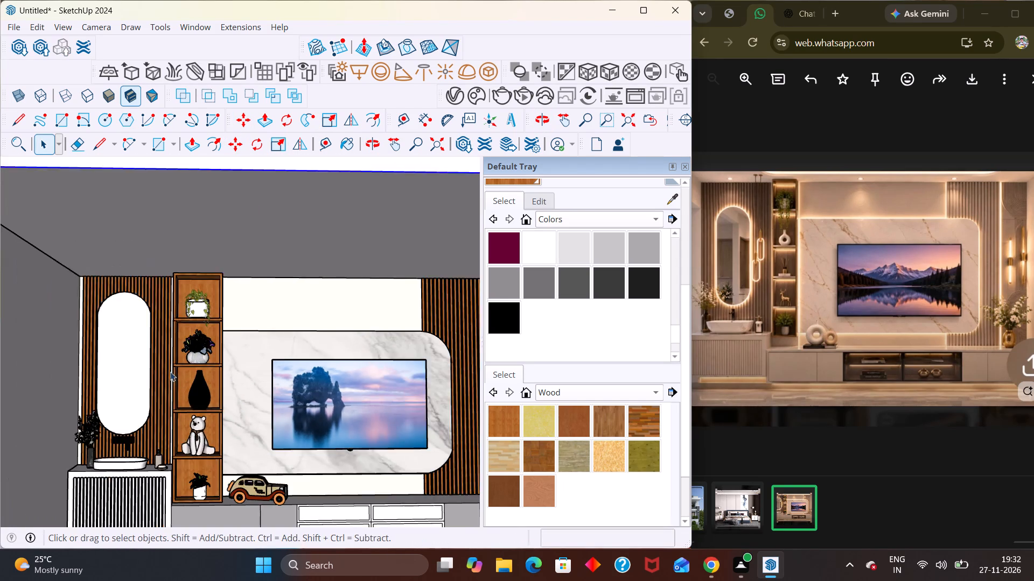
{"action": "left_click_drag", "start_coordinate": [246, 190], "coordinate": [249, 184]}
{"action": "scroll", "coordinate": [204, 348], "scroll_direction": "up", "scroll_amount": 12}
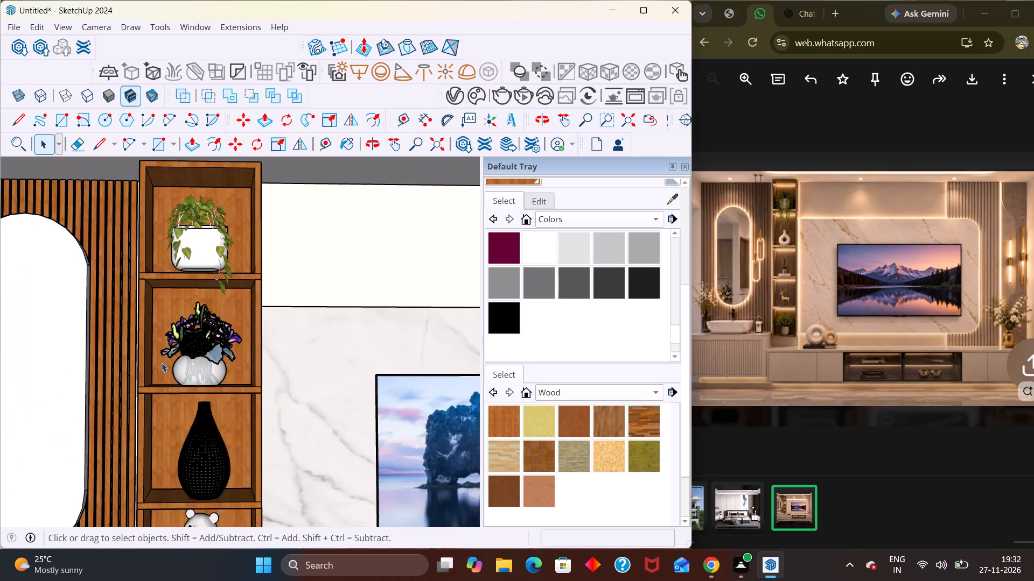
{"action": "scroll", "coordinate": [162, 363], "scroll_direction": "up", "scroll_amount": 5}
{"action": "middle_click_drag", "start_coordinate": [225, 352], "coordinate": [198, 361]}
{"action": "scroll", "coordinate": [226, 413], "scroll_direction": "up", "scroll_amount": 1}
{"action": "scroll", "coordinate": [195, 382], "scroll_direction": "down", "scroll_amount": 2}
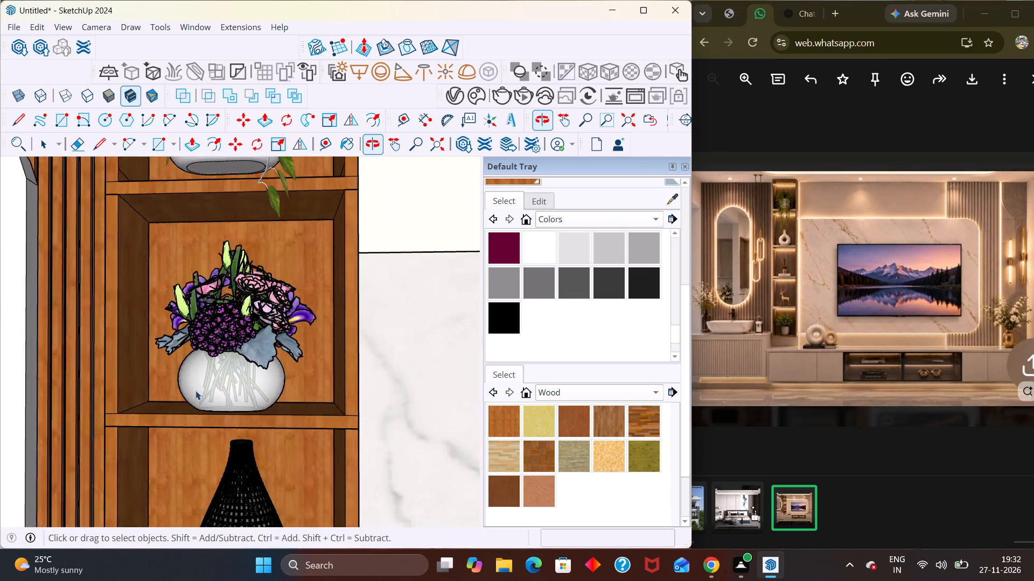
Review the furnished TV wall, from the shelf compartments to the golden vase at the end of the console.
{"action": "scroll", "coordinate": [195, 391], "scroll_direction": "down", "scroll_amount": 20}
{"action": "scroll", "coordinate": [217, 398], "scroll_direction": "down", "scroll_amount": 4}
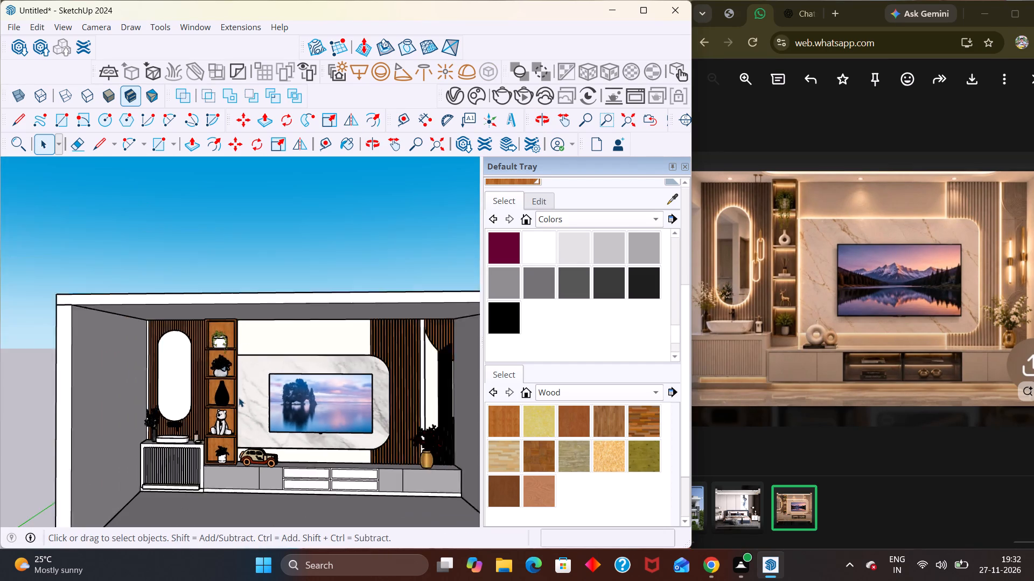
{"action": "middle_click_drag", "start_coordinate": [283, 412], "coordinate": [298, 398]}
{"action": "scroll", "coordinate": [289, 412], "scroll_direction": "up", "scroll_amount": 4}
{"action": "middle_click_drag", "start_coordinate": [256, 394], "coordinate": [250, 425]}
{"action": "scroll", "coordinate": [250, 425], "scroll_direction": "up", "scroll_amount": 1}
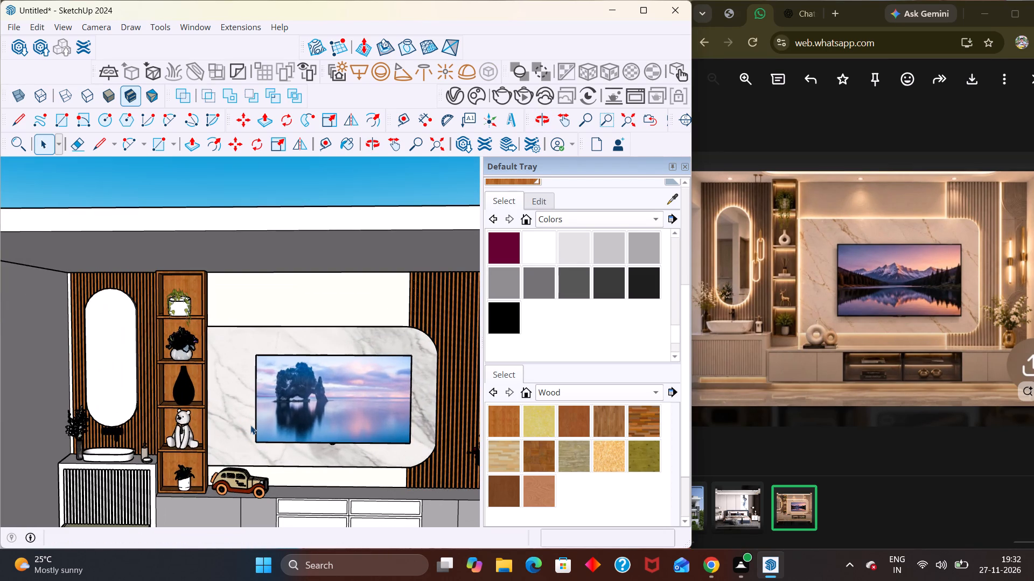
{"action": "scroll", "coordinate": [283, 472], "scroll_direction": "down", "scroll_amount": 2}
{"action": "scroll", "coordinate": [269, 488], "scroll_direction": "up", "scroll_amount": 3}
{"action": "middle_click_drag", "start_coordinate": [280, 481], "coordinate": [205, 481]}
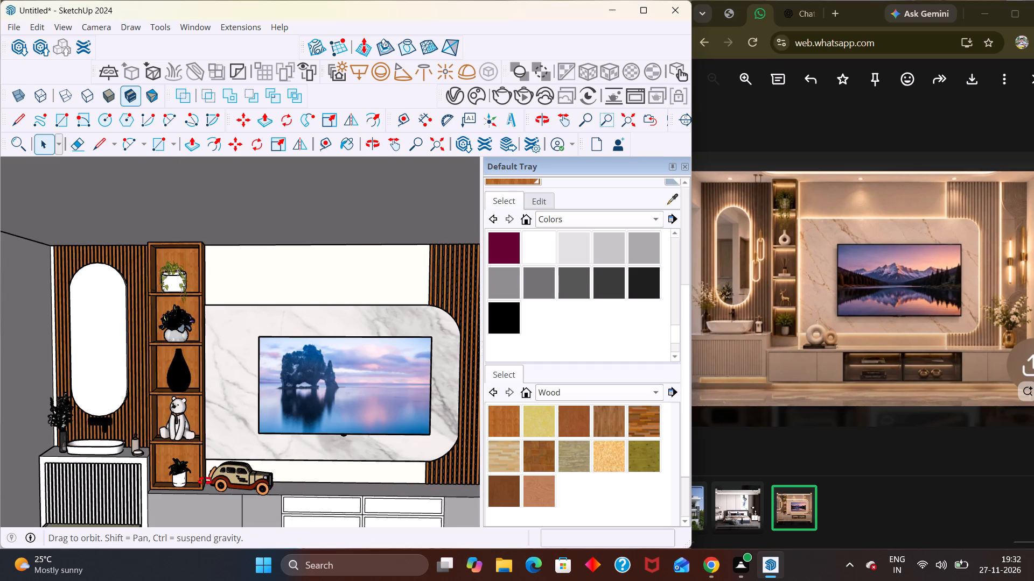
{"action": "middle_click_drag", "start_coordinate": [205, 481], "coordinate": [160, 479]}
{"action": "scroll", "coordinate": [160, 478], "scroll_direction": "down", "scroll_amount": 6}
{"action": "middle_click_drag", "start_coordinate": [270, 487], "coordinate": [393, 476]}
{"action": "scroll", "coordinate": [365, 494], "scroll_direction": "up", "scroll_amount": 8}
{"action": "middle_click_drag", "start_coordinate": [368, 482], "coordinate": [373, 488]}
{"action": "scroll", "coordinate": [372, 487], "scroll_direction": "up", "scroll_amount": 5}
{"action": "middle_click_drag", "start_coordinate": [373, 488], "coordinate": [407, 490]}
{"action": "middle_click_drag", "start_coordinate": [391, 443], "coordinate": [384, 522]}
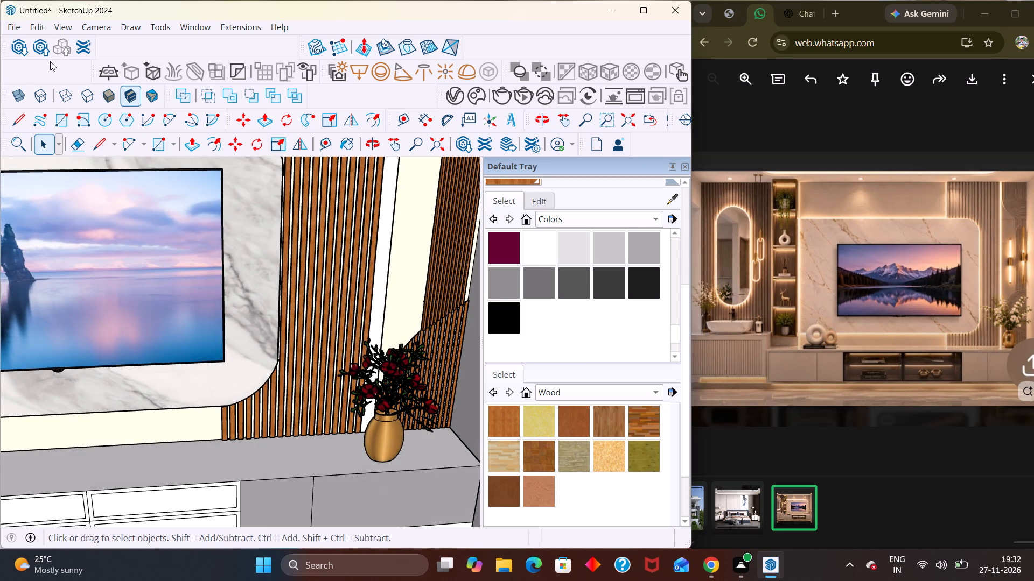
Load the pink "Flowers" glass vase from the 3D Warehouse flower results and place it on the console beside the golden vase.
{"action": "left_click", "coordinate": [18, 56]}
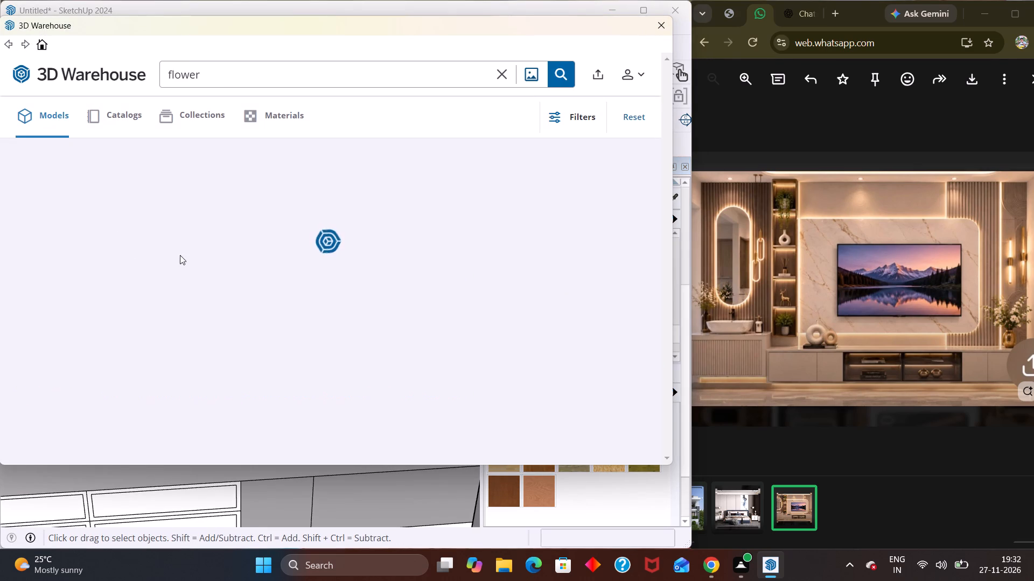
{"action": "left_click", "coordinate": [437, 109]}
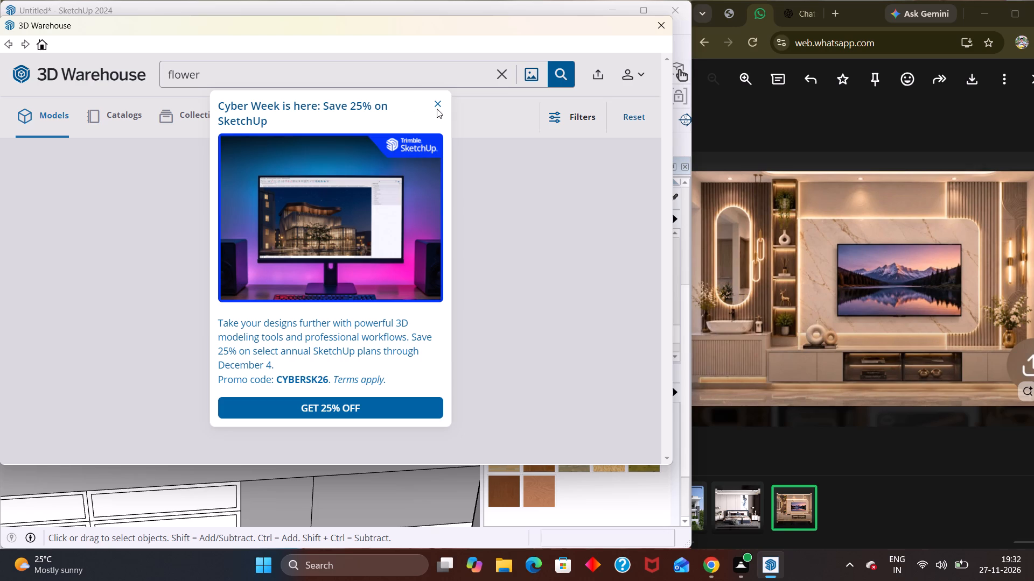
{"action": "scroll", "coordinate": [430, 247], "scroll_direction": "down", "scroll_amount": 5}
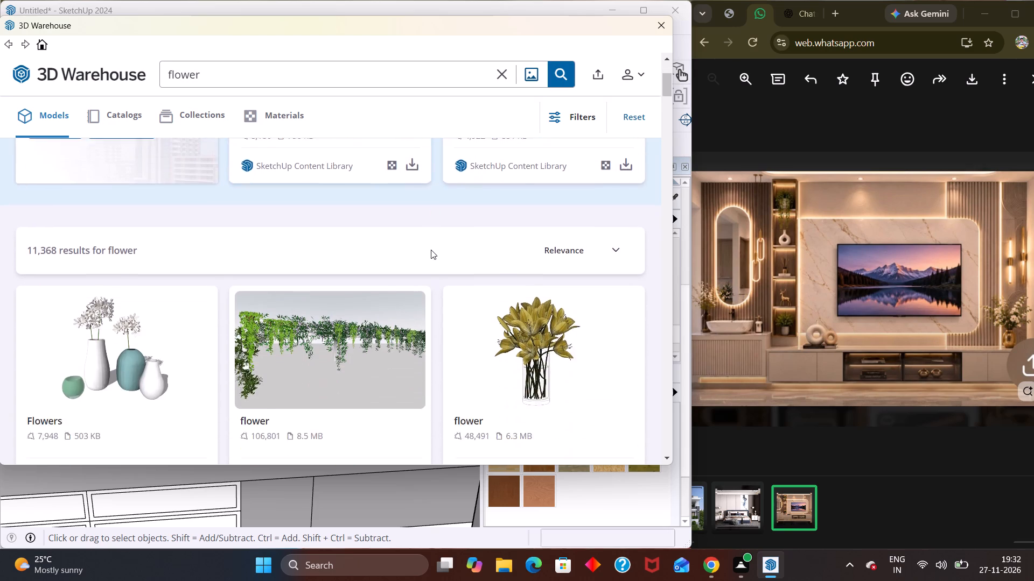
{"action": "scroll", "coordinate": [433, 251], "scroll_direction": "down", "scroll_amount": 3}
{"action": "scroll", "coordinate": [530, 301], "scroll_direction": "down", "scroll_amount": 2}
{"action": "scroll", "coordinate": [492, 339], "scroll_direction": "down", "scroll_amount": 3}
{"action": "scroll", "coordinate": [385, 345], "scroll_direction": "down", "scroll_amount": 14}
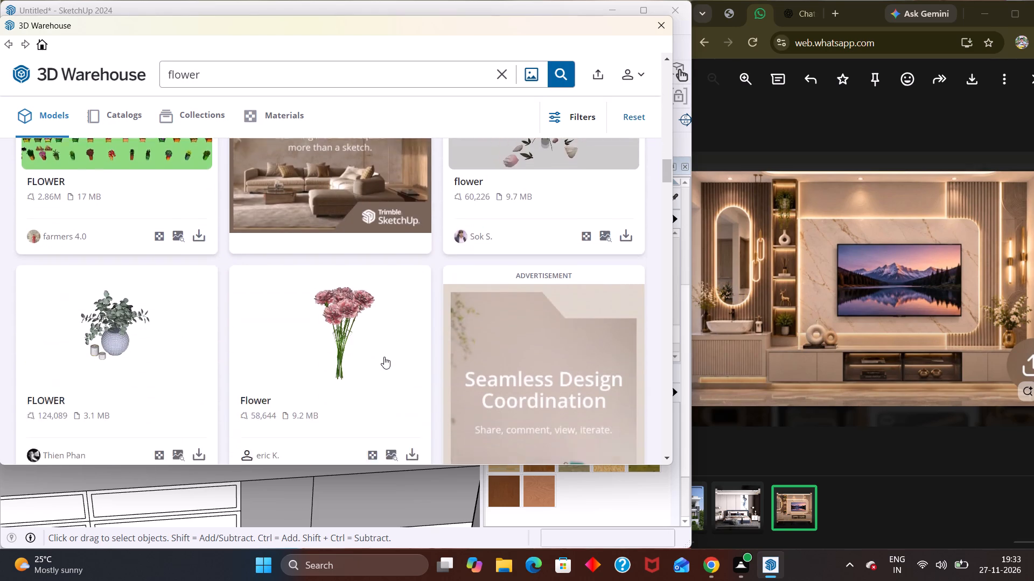
{"action": "scroll", "coordinate": [384, 357], "scroll_direction": "down", "scroll_amount": 5}
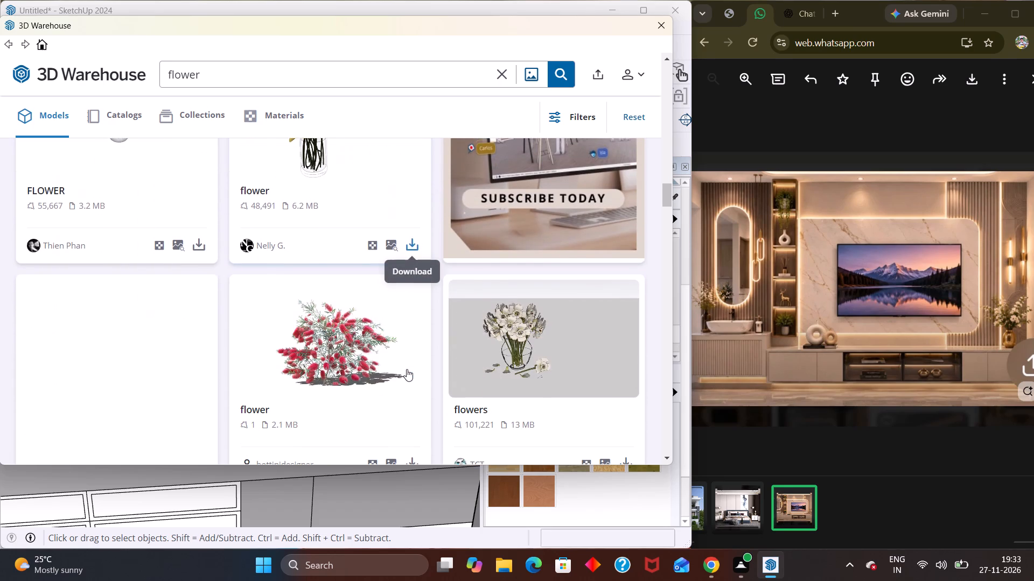
{"action": "scroll", "coordinate": [407, 369], "scroll_direction": "down", "scroll_amount": 2}
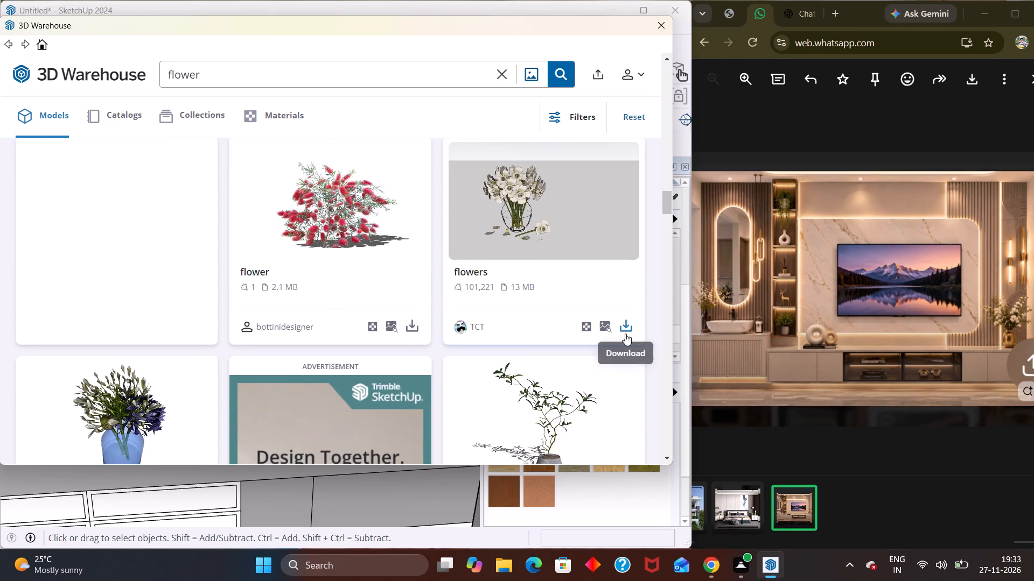
{"action": "scroll", "coordinate": [340, 374], "scroll_direction": "down", "scroll_amount": 4}
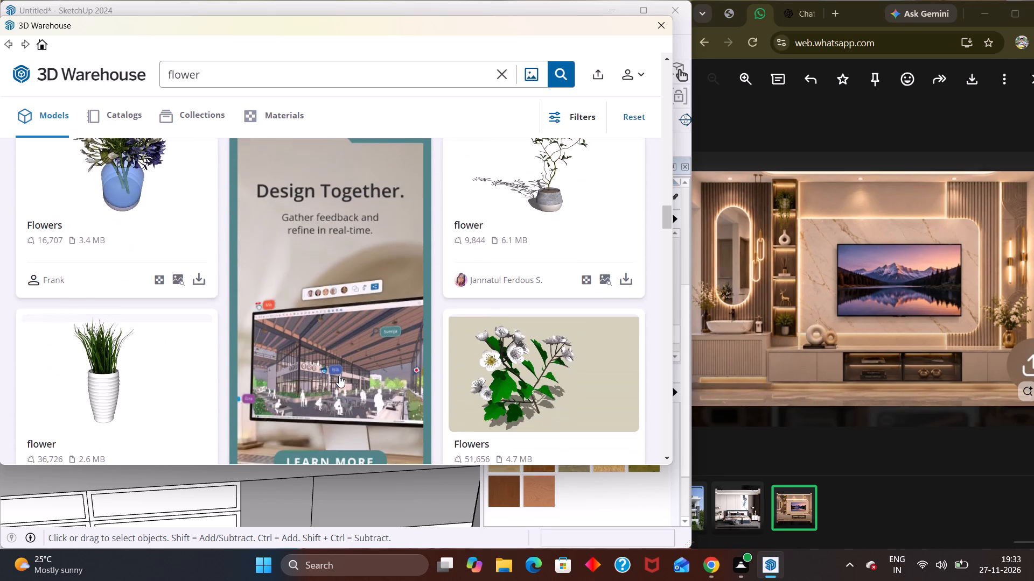
{"action": "scroll", "coordinate": [339, 375], "scroll_direction": "down", "scroll_amount": 7}
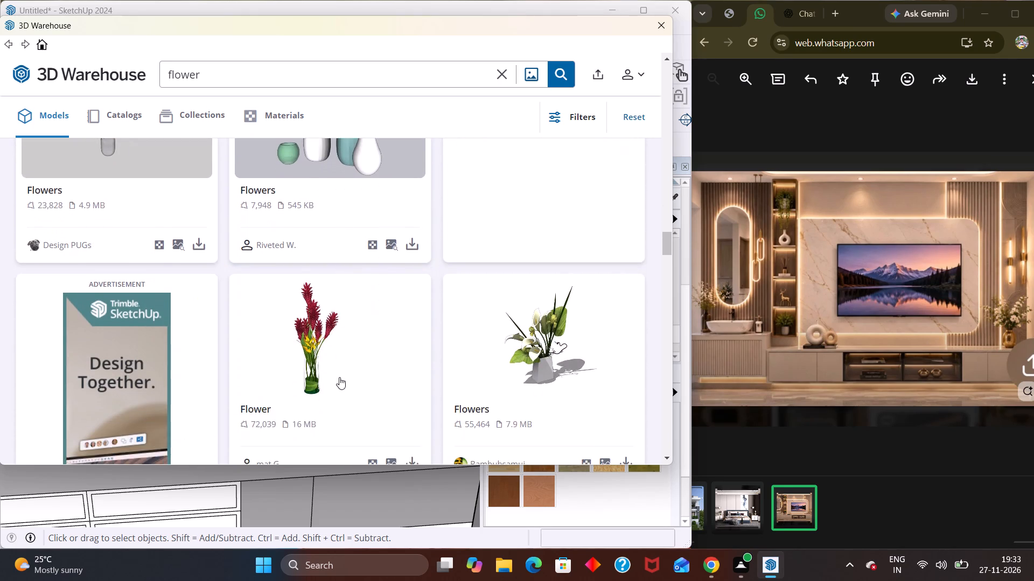
{"action": "scroll", "coordinate": [340, 377], "scroll_direction": "down", "scroll_amount": 1}
{"action": "scroll", "coordinate": [451, 384], "scroll_direction": "down", "scroll_amount": 3}
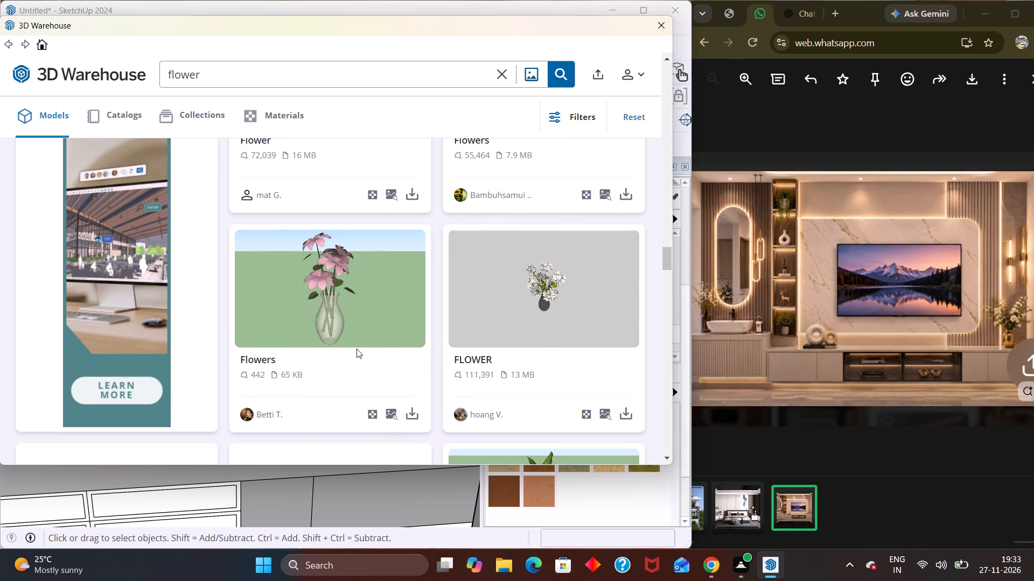
{"action": "scroll", "coordinate": [339, 345], "scroll_direction": "down", "scroll_amount": 2}
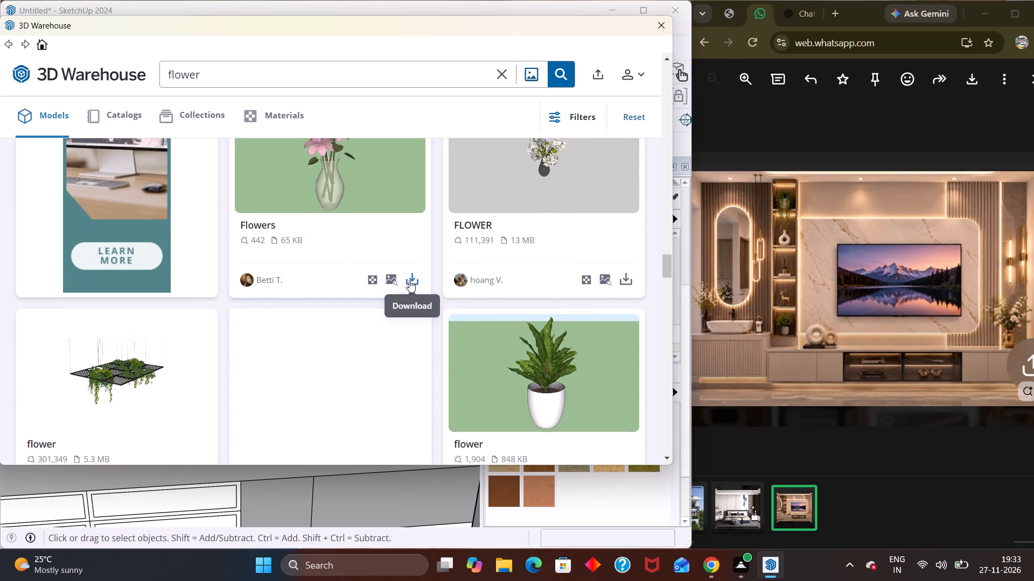
{"action": "left_click", "coordinate": [409, 280]}
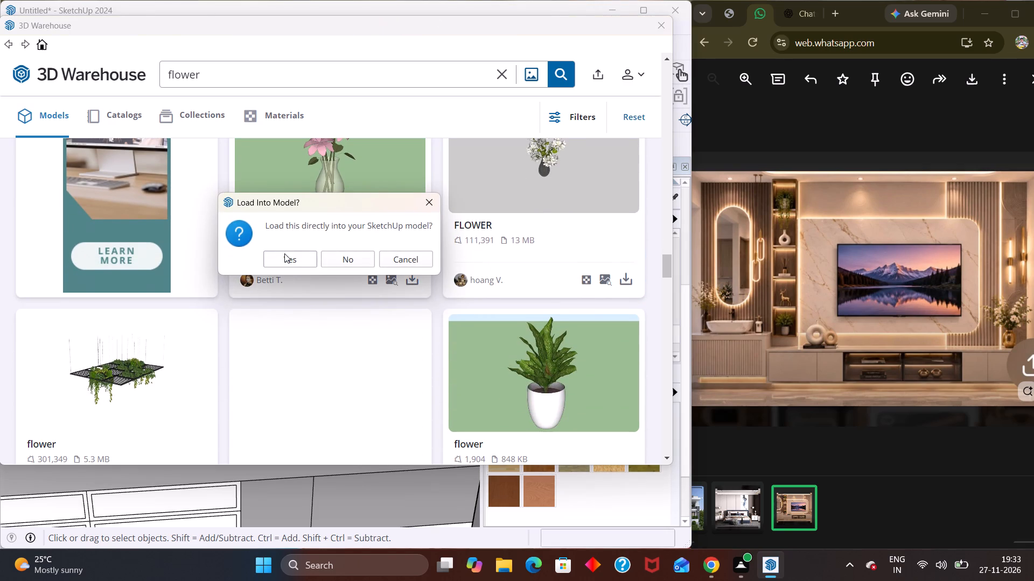
{"action": "left_click", "coordinate": [284, 253]}
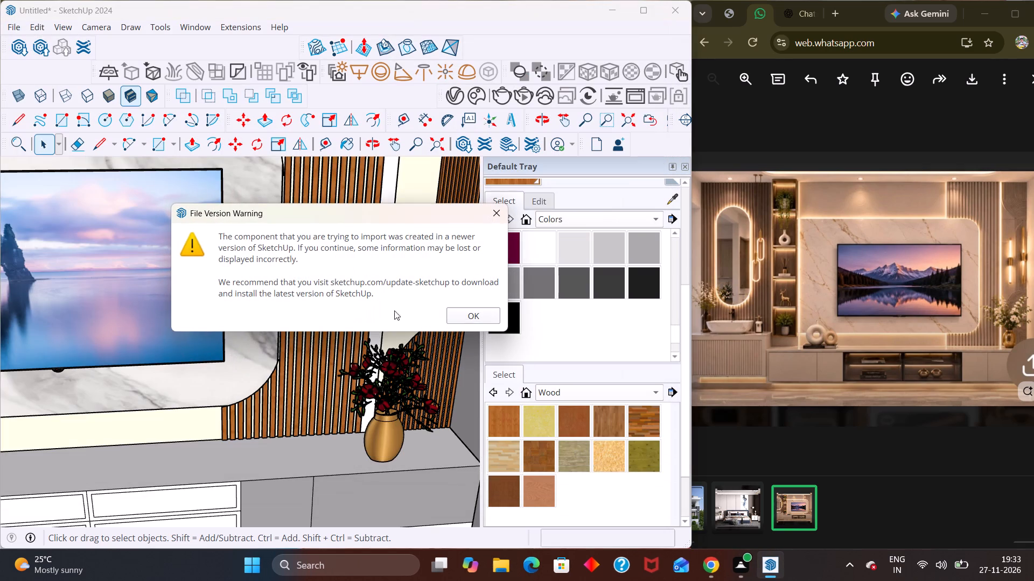
{"action": "left_click", "coordinate": [473, 316]}
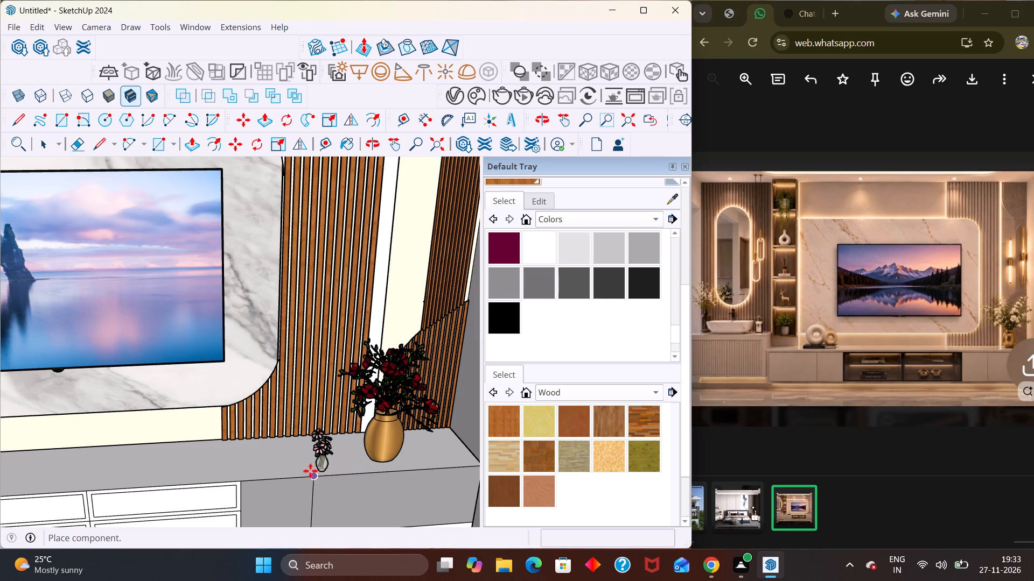
{"action": "left_click", "coordinate": [326, 458]}
Scale the pink flower vase up in height, and widen it toward the TV side.
{"action": "scroll", "coordinate": [309, 401], "scroll_direction": "up", "scroll_amount": 2}
{"action": "scroll", "coordinate": [309, 401], "scroll_direction": "down", "scroll_amount": 1}
{"action": "scroll", "coordinate": [309, 401], "scroll_direction": "up", "scroll_amount": 2}
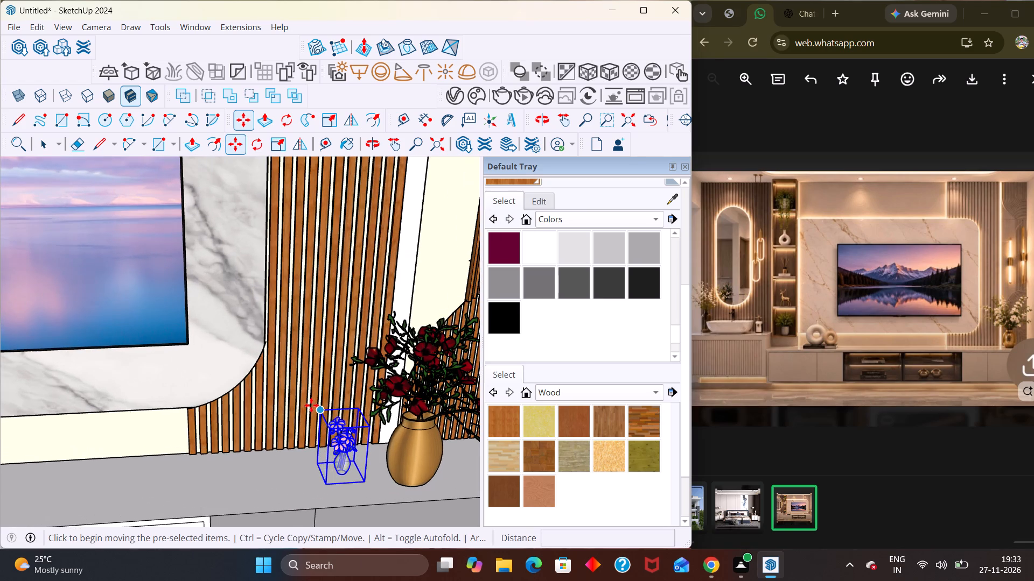
{"action": "key", "text": "s"}
{"action": "left_click", "coordinate": [347, 410]}
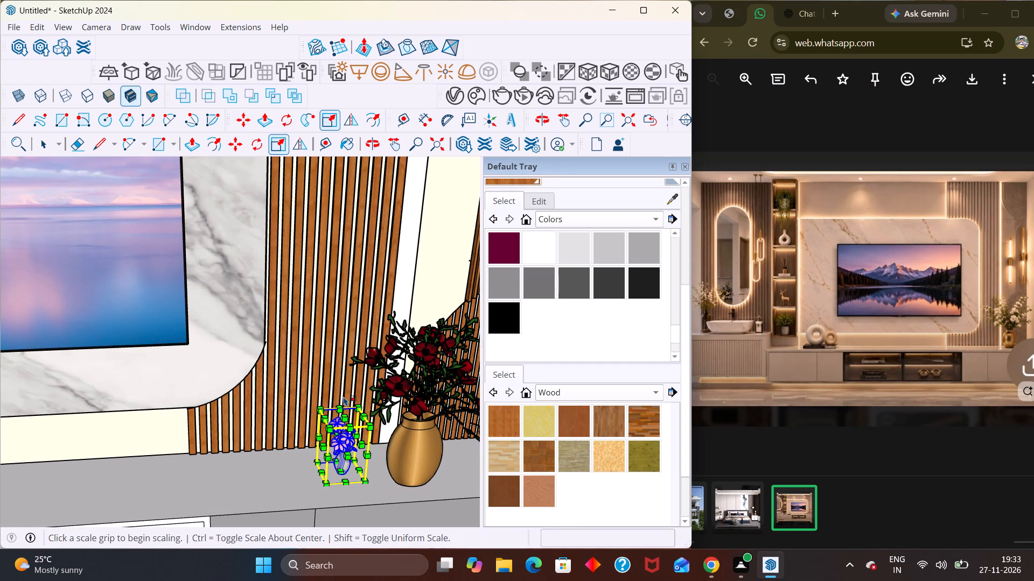
{"action": "left_click", "coordinate": [347, 420]}
{"action": "scroll", "coordinate": [346, 417], "scroll_direction": "up", "scroll_amount": 5}
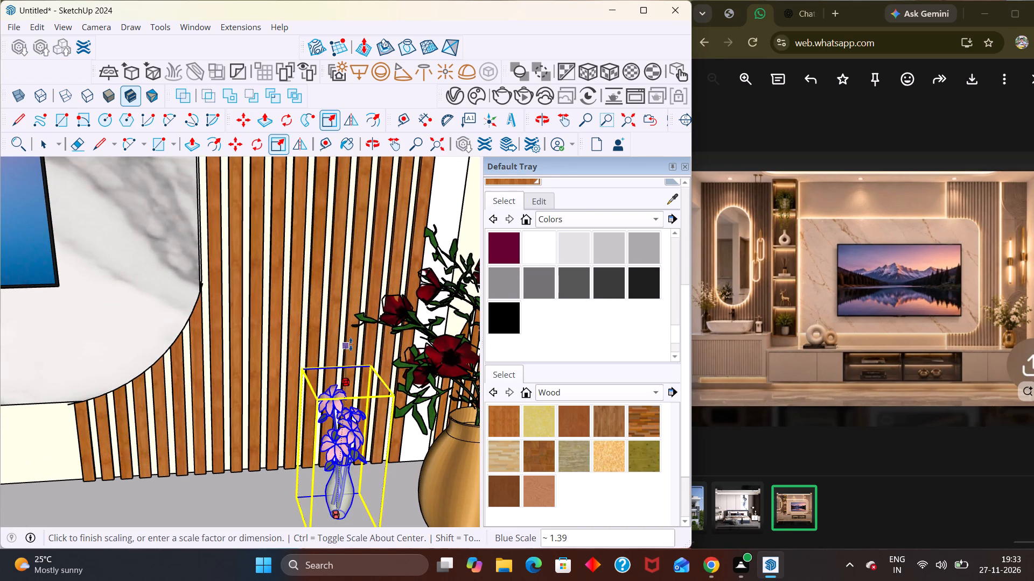
{"action": "left_click", "coordinate": [354, 323]}
{"action": "left_click", "coordinate": [305, 434]}
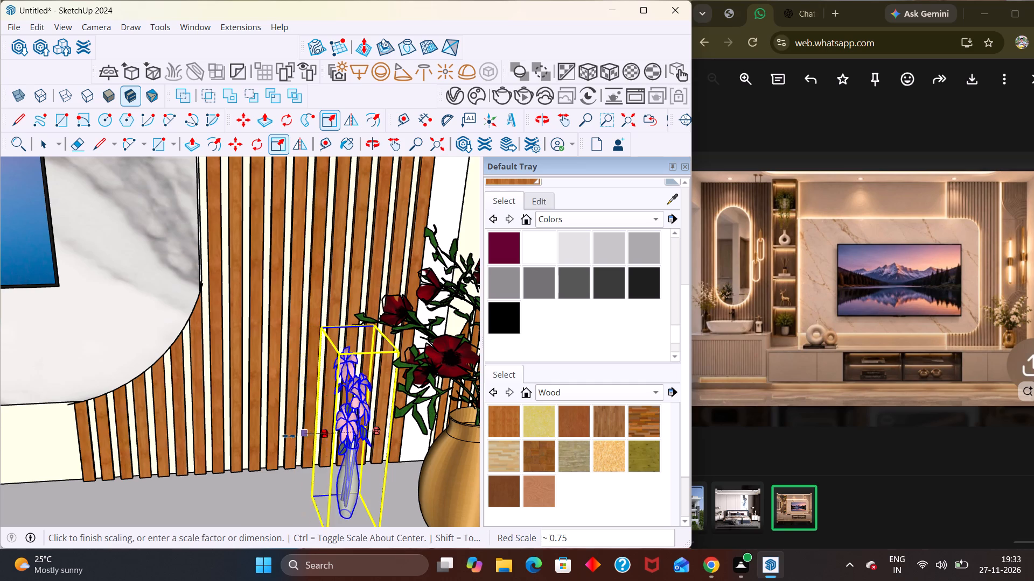
{"action": "left_click", "coordinate": [255, 435]}
Deepen the pink flower vase by scaling it toward the front of the console, and deselect it.
{"action": "scroll", "coordinate": [348, 443], "scroll_direction": "down", "scroll_amount": 4}
{"action": "middle_click_drag", "start_coordinate": [305, 457], "coordinate": [481, 437]}
{"action": "scroll", "coordinate": [469, 449], "scroll_direction": "up", "scroll_amount": 4}
{"action": "left_click", "coordinate": [306, 408]}
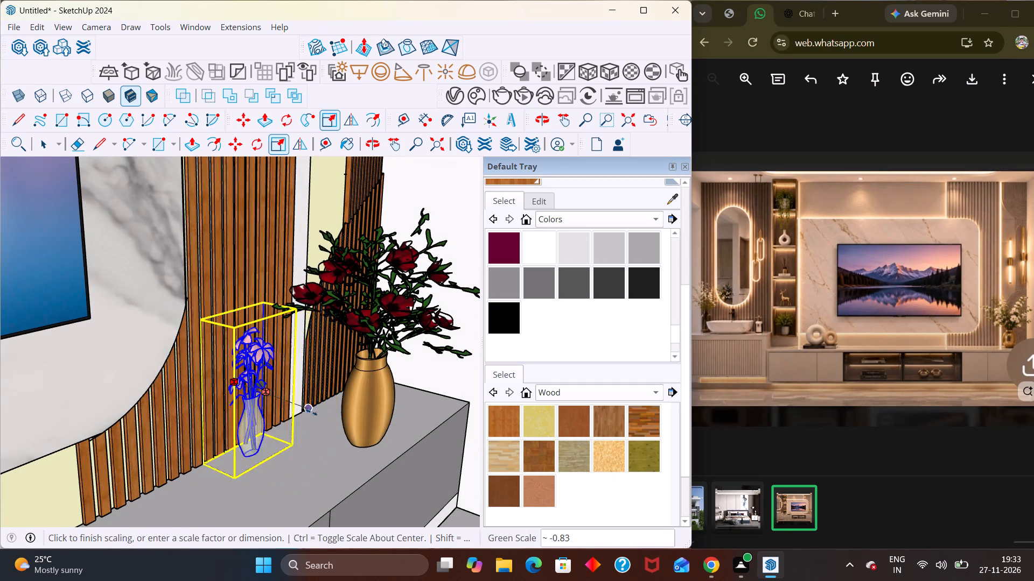
{"action": "left_click", "coordinate": [348, 429]}
{"action": "scroll", "coordinate": [318, 393], "scroll_direction": "down", "scroll_amount": 2}
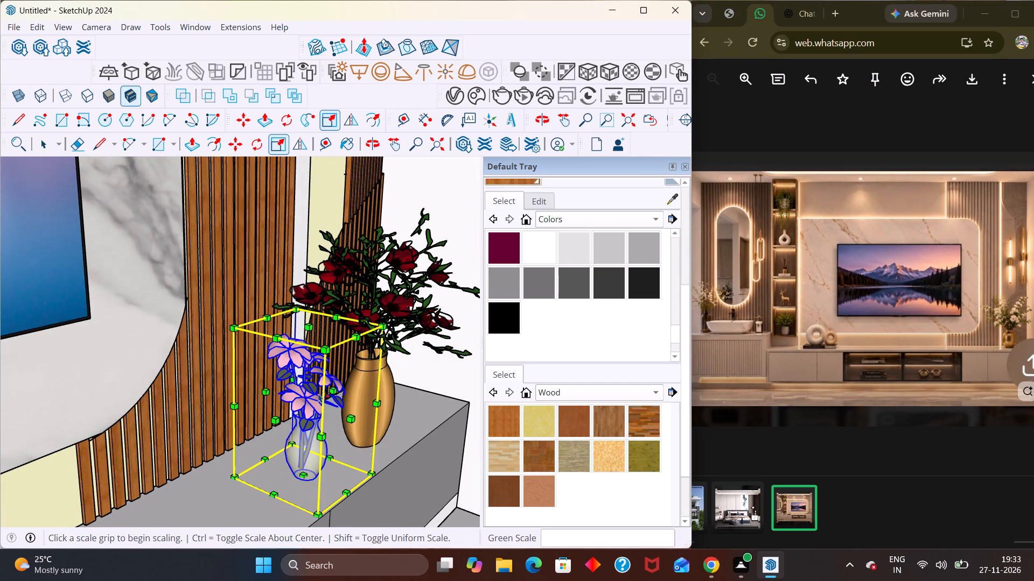
{"action": "scroll", "coordinate": [318, 393], "scroll_direction": "down", "scroll_amount": 3}
{"action": "key", "text": "space"}
{"action": "scroll", "coordinate": [388, 440], "scroll_direction": "down", "scroll_amount": 19}
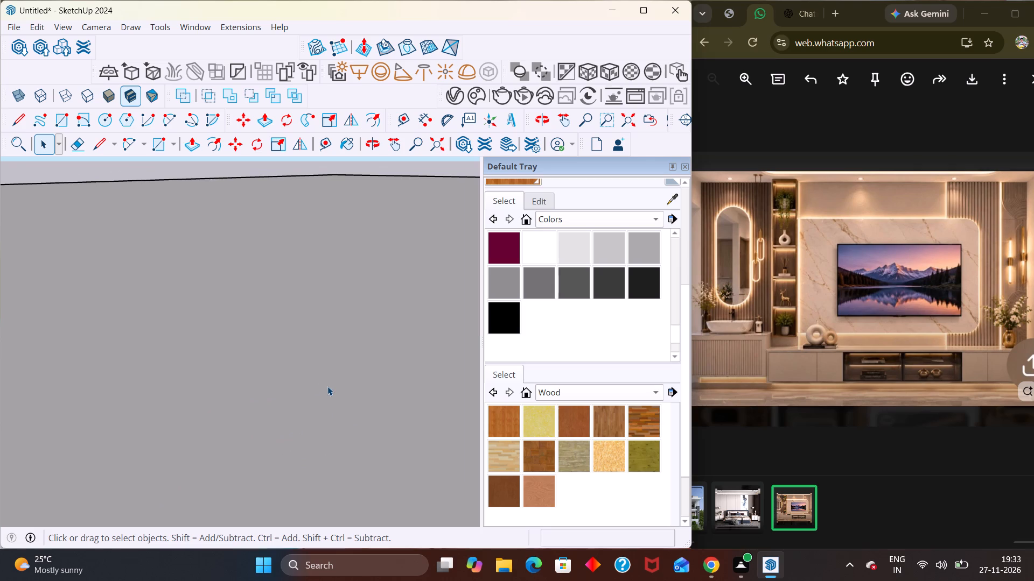
{"action": "key", "text": "shift+z"}
{"action": "scroll", "coordinate": [282, 384], "scroll_direction": "down", "scroll_amount": 6}
{"action": "left_click", "coordinate": [398, 471]}
Examine the pink flower vase beside the golden vase, the whole room, and the mirror and shelf area.
{"action": "middle_click_drag", "start_coordinate": [384, 455], "coordinate": [299, 354]}
{"action": "scroll", "coordinate": [373, 444], "scroll_direction": "up", "scroll_amount": 9}
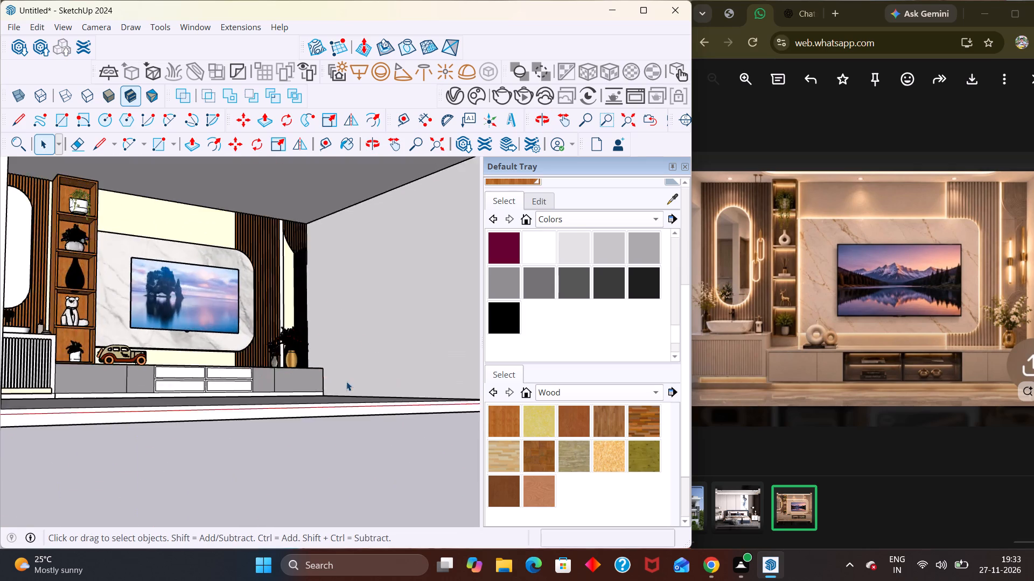
{"action": "scroll", "coordinate": [346, 381], "scroll_direction": "up", "scroll_amount": 18}
{"action": "middle_click_drag", "start_coordinate": [291, 348], "coordinate": [152, 387]}
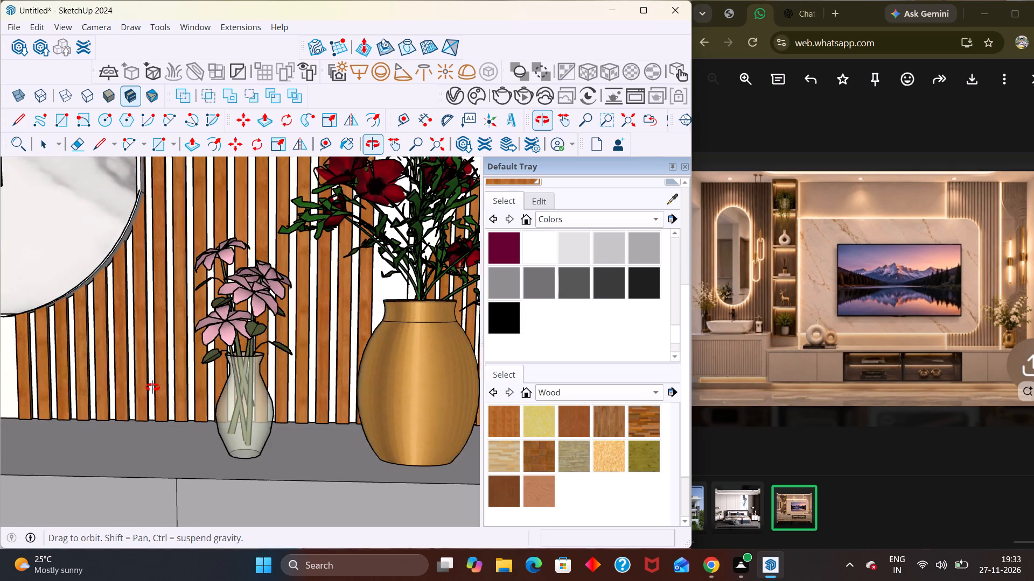
{"action": "middle_click_drag", "start_coordinate": [152, 387], "coordinate": [86, 372]}
{"action": "scroll", "coordinate": [86, 371], "scroll_direction": "up", "scroll_amount": 1}
{"action": "scroll", "coordinate": [122, 386], "scroll_direction": "down", "scroll_amount": 4}
{"action": "scroll", "coordinate": [194, 410], "scroll_direction": "up", "scroll_amount": 1}
{"action": "scroll", "coordinate": [208, 412], "scroll_direction": "down", "scroll_amount": 4}
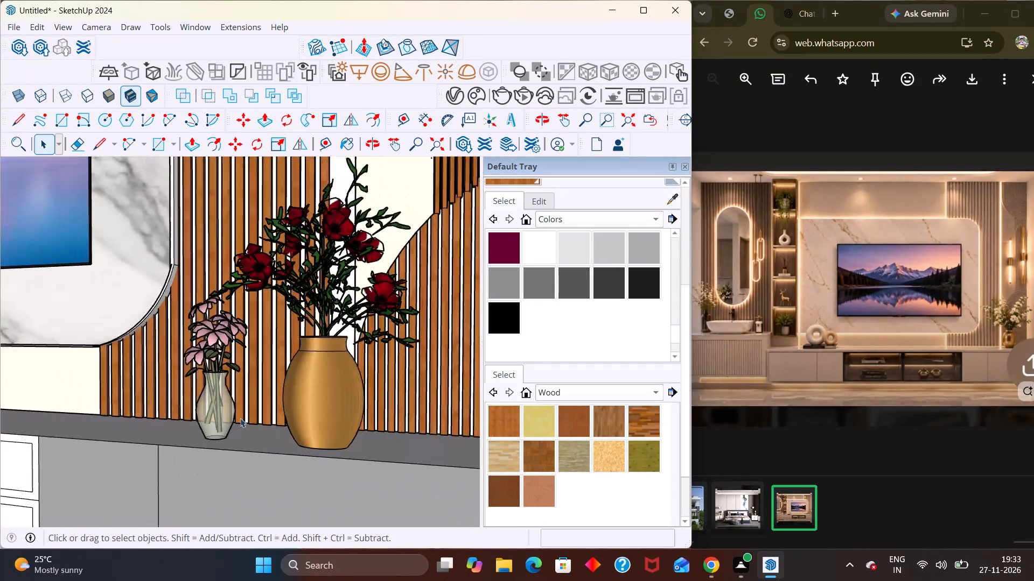
{"action": "scroll", "coordinate": [240, 418], "scroll_direction": "down", "scroll_amount": 6}
{"action": "key", "text": "shift+z"}
{"action": "scroll", "coordinate": [312, 410], "scroll_direction": "down", "scroll_amount": 5}
{"action": "scroll", "coordinate": [200, 401], "scroll_direction": "up", "scroll_amount": 2}
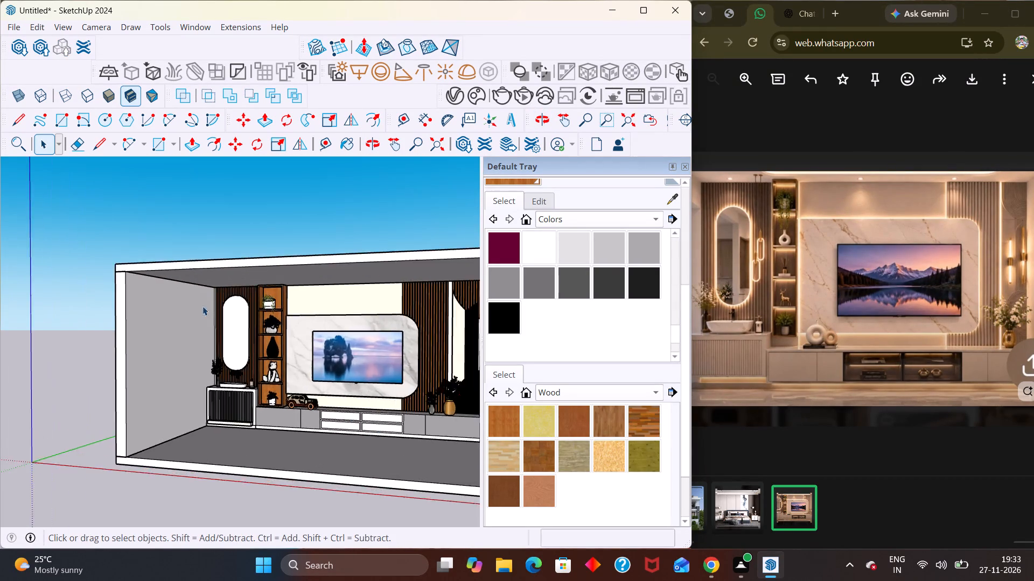
{"action": "scroll", "coordinate": [202, 306], "scroll_direction": "up", "scroll_amount": 11}
{"action": "middle_click_drag", "start_coordinate": [209, 382], "coordinate": [291, 375]}
{"action": "scroll", "coordinate": [291, 375], "scroll_direction": "up", "scroll_amount": 1}
{"action": "scroll", "coordinate": [291, 373], "scroll_direction": "down", "scroll_amount": 4}
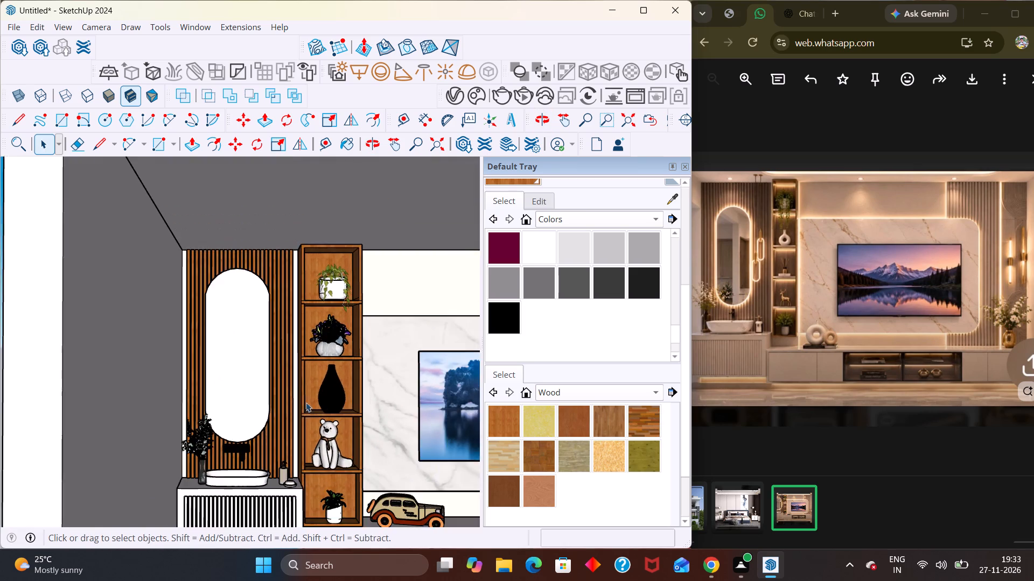
{"action": "scroll", "coordinate": [335, 448], "scroll_direction": "up", "scroll_amount": 4}
{"action": "scroll", "coordinate": [318, 416], "scroll_direction": "down", "scroll_amount": 8}
{"action": "scroll", "coordinate": [347, 423], "scroll_direction": "up", "scroll_amount": 3}
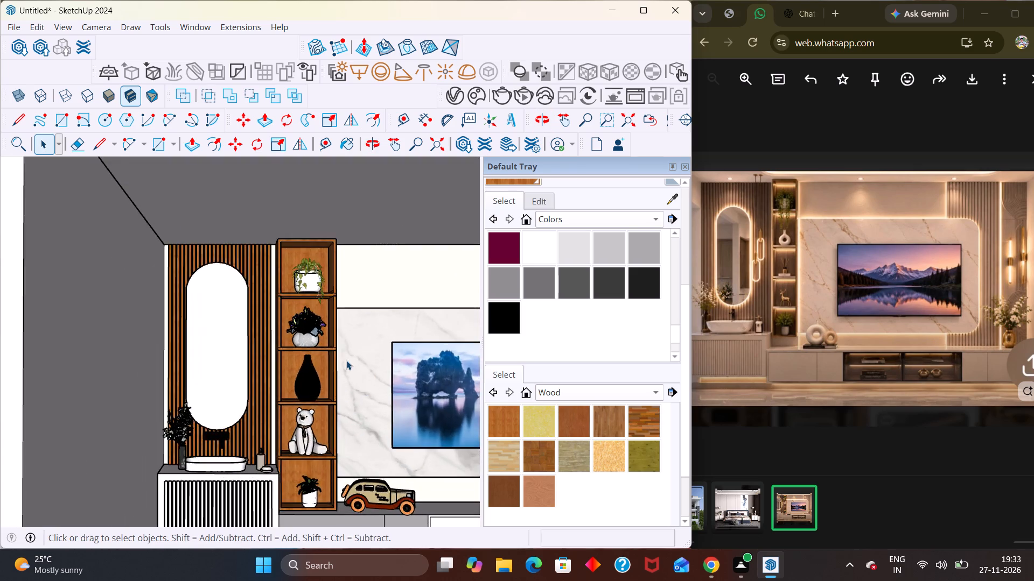
Move the white trailing-plant pot about 2" deeper into the top shelf compartment.
{"action": "scroll", "coordinate": [346, 360], "scroll_direction": "up", "scroll_amount": 2}
{"action": "middle_click_drag", "start_coordinate": [342, 360], "coordinate": [234, 351]}
{"action": "scroll", "coordinate": [284, 202], "scroll_direction": "up", "scroll_amount": 4}
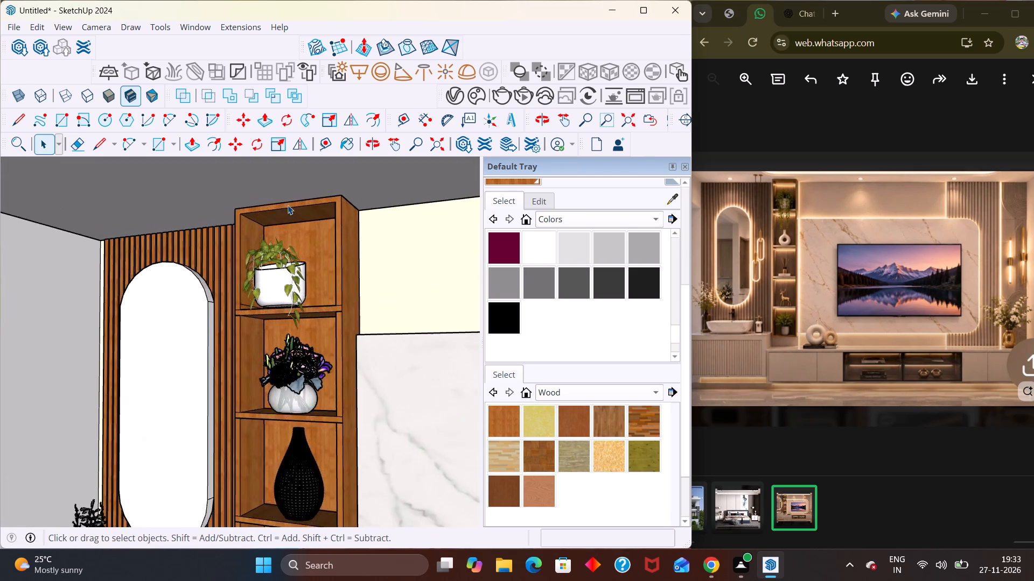
{"action": "scroll", "coordinate": [288, 205], "scroll_direction": "up", "scroll_amount": 3}
{"action": "middle_click_drag", "start_coordinate": [312, 346], "coordinate": [271, 357]}
{"action": "scroll", "coordinate": [310, 346], "scroll_direction": "up", "scroll_amount": 1}
{"action": "scroll", "coordinate": [269, 325], "scroll_direction": "up", "scroll_amount": 6}
{"action": "left_click", "coordinate": [256, 315]}
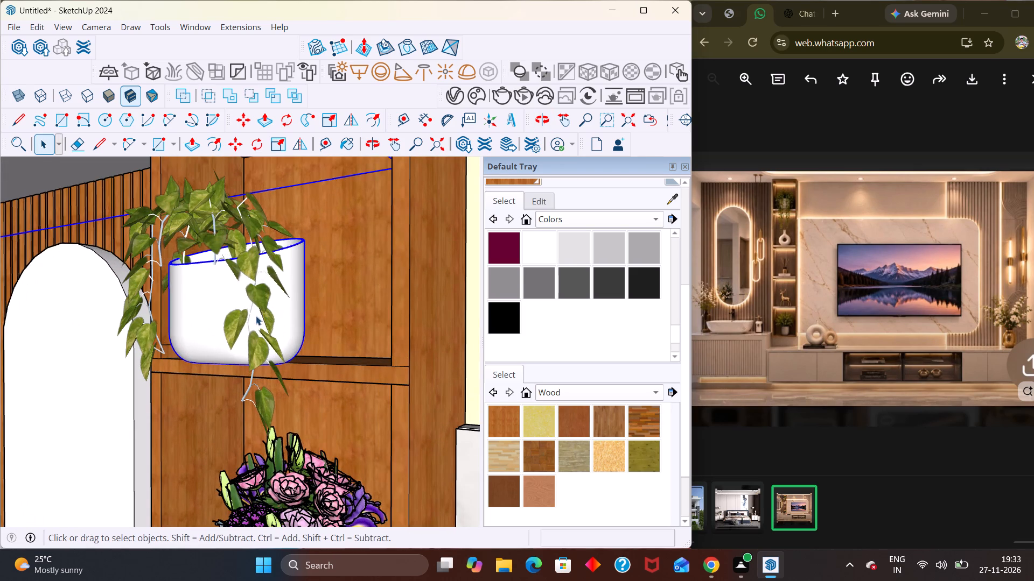
{"action": "scroll", "coordinate": [263, 328], "scroll_direction": "up", "scroll_amount": 3}
{"action": "scroll", "coordinate": [235, 347], "scroll_direction": "down", "scroll_amount": 1}
{"action": "middle_click_drag", "start_coordinate": [187, 355], "coordinate": [172, 359]}
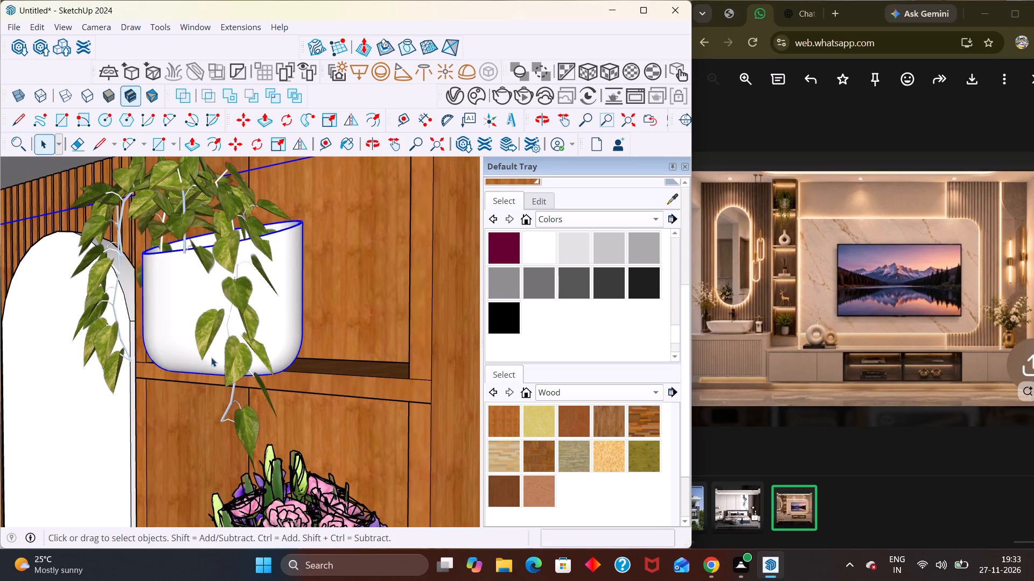
{"action": "key", "text": "m"}
{"action": "left_click", "coordinate": [266, 367]}
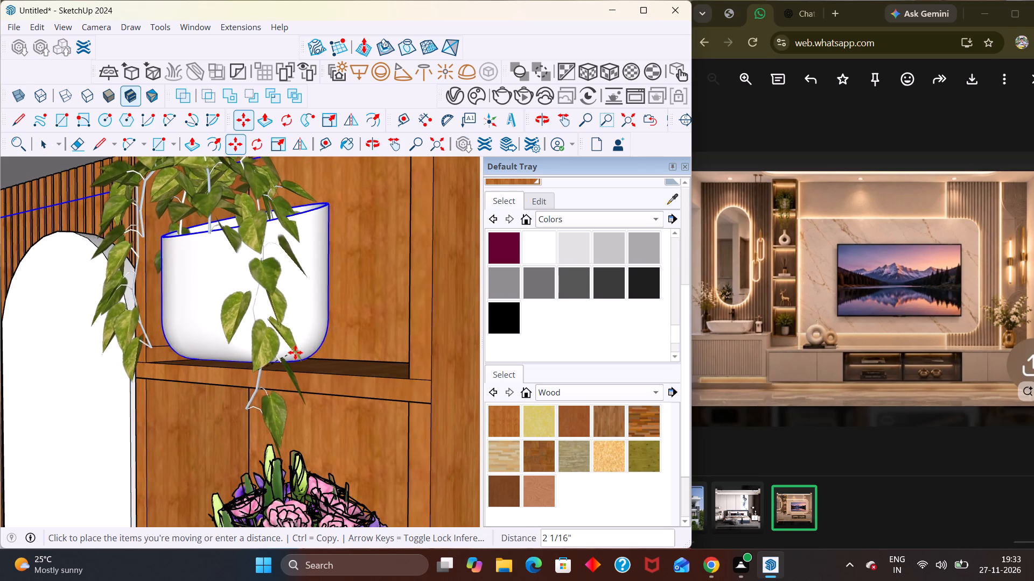
{"action": "left_click", "coordinate": [298, 359]}
{"action": "scroll", "coordinate": [298, 359], "scroll_direction": "down", "scroll_amount": 7}
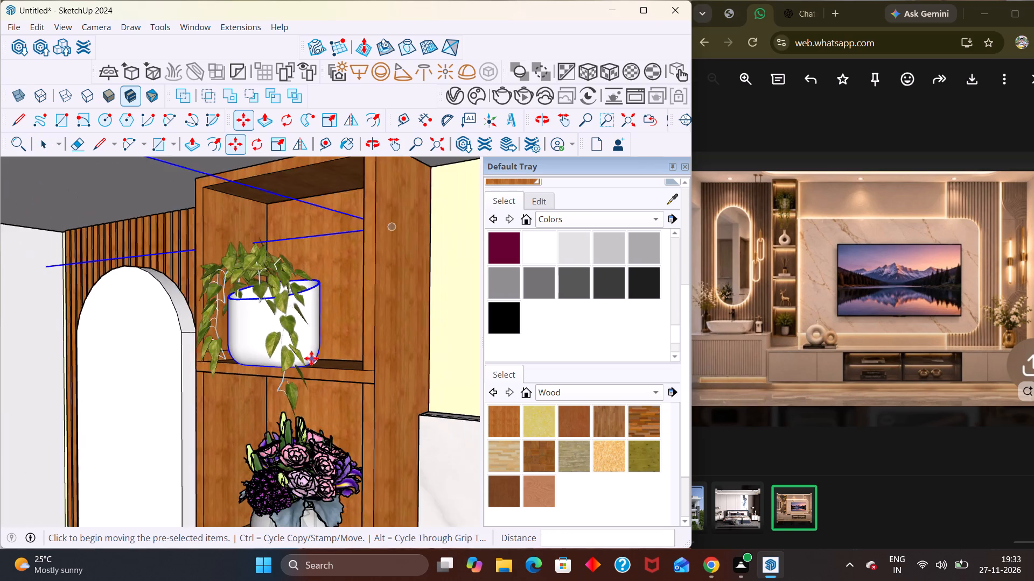
Deselect the white trailing-plant pot in the top shelf compartment.
{"action": "scroll", "coordinate": [311, 358], "scroll_direction": "down", "scroll_amount": 10}
{"action": "key", "text": "space"}
{"action": "scroll", "coordinate": [371, 268], "scroll_direction": "down", "scroll_amount": 11}
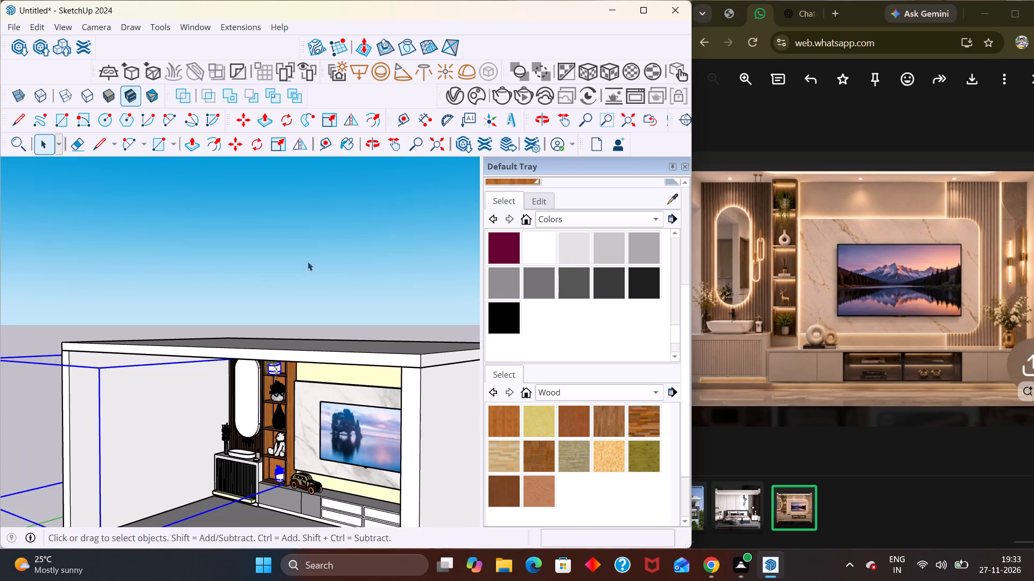
{"action": "left_click", "coordinate": [308, 261]}
Delete the eucalyptus branch vase standing beside the washbasin.
{"action": "middle_click_drag", "start_coordinate": [289, 419], "coordinate": [337, 401]}
{"action": "scroll", "coordinate": [332, 380], "scroll_direction": "down", "scroll_amount": 8}
{"action": "scroll", "coordinate": [374, 446], "scroll_direction": "up", "scroll_amount": 4}
{"action": "middle_click_drag", "start_coordinate": [374, 446], "coordinate": [440, 398]}
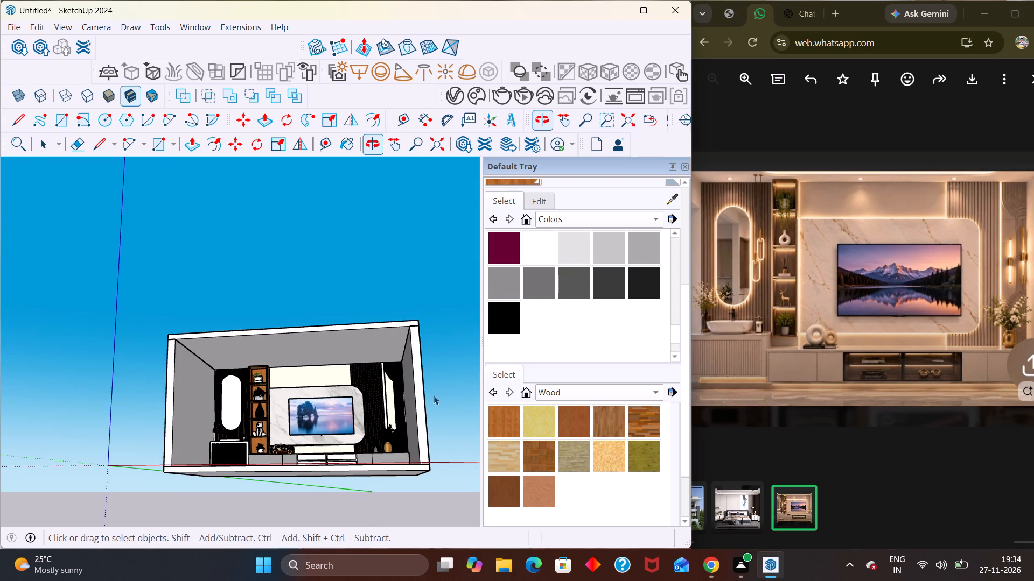
{"action": "scroll", "coordinate": [195, 437], "scroll_direction": "up", "scroll_amount": 2}
{"action": "middle_click", "coordinate": [202, 437]}
{"action": "scroll", "coordinate": [202, 437], "scroll_direction": "up", "scroll_amount": 1}
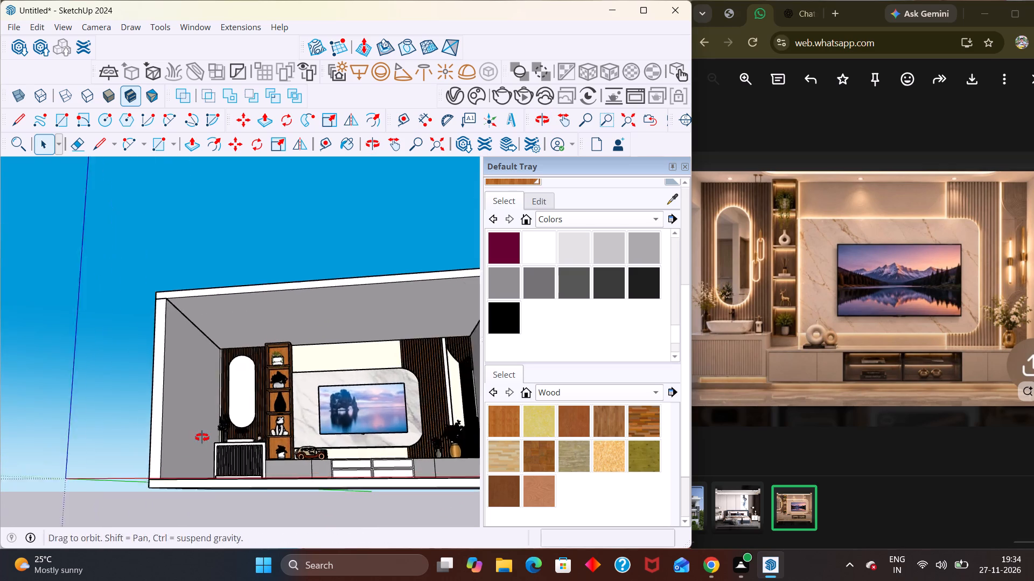
{"action": "scroll", "coordinate": [202, 437], "scroll_direction": "up", "scroll_amount": 5}
{"action": "scroll", "coordinate": [235, 418], "scroll_direction": "down", "scroll_amount": 1}
{"action": "scroll", "coordinate": [238, 412], "scroll_direction": "up", "scroll_amount": 16}
{"action": "scroll", "coordinate": [267, 423], "scroll_direction": "down", "scroll_amount": 4}
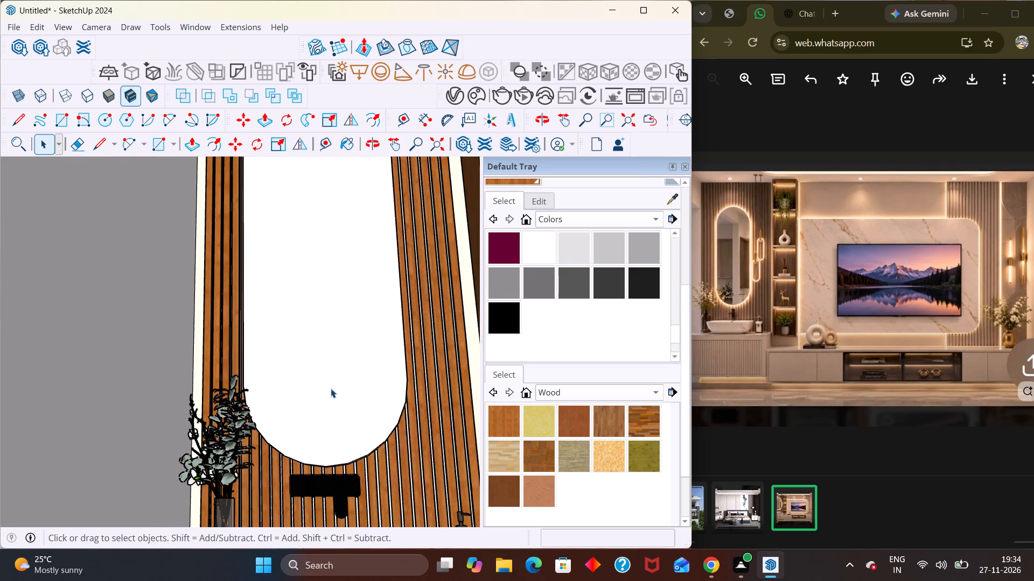
{"action": "scroll", "coordinate": [331, 388], "scroll_direction": "down", "scroll_amount": 7}
{"action": "middle_click_drag", "start_coordinate": [332, 433], "coordinate": [357, 471]}
{"action": "scroll", "coordinate": [339, 469], "scroll_direction": "up", "scroll_amount": 4}
{"action": "scroll", "coordinate": [171, 405], "scroll_direction": "up", "scroll_amount": 4}
{"action": "middle_click_drag", "start_coordinate": [292, 407], "coordinate": [116, 468]}
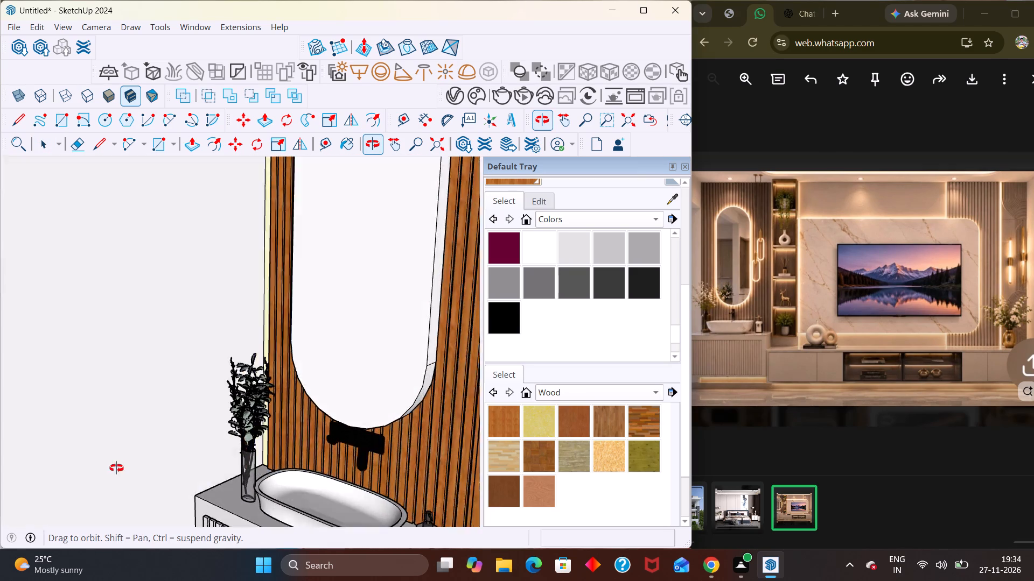
{"action": "middle_click_drag", "start_coordinate": [116, 468], "coordinate": [235, 456]}
{"action": "scroll", "coordinate": [233, 457], "scroll_direction": "up", "scroll_amount": 3}
{"action": "middle_click_drag", "start_coordinate": [268, 438], "coordinate": [261, 475]}
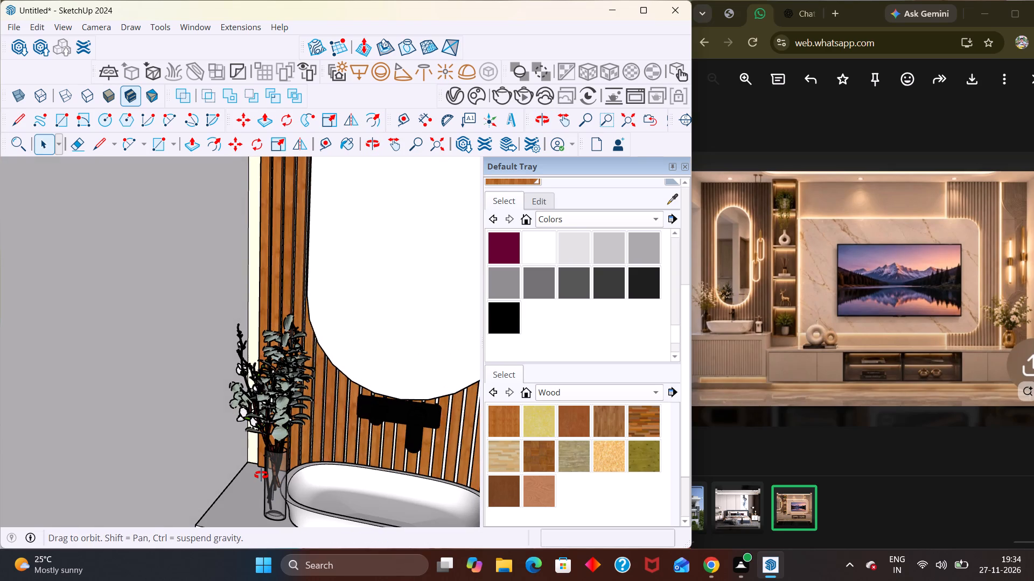
{"action": "middle_click_drag", "start_coordinate": [261, 475], "coordinate": [262, 475]}
{"action": "middle_click_drag", "start_coordinate": [305, 424], "coordinate": [309, 393]}
{"action": "scroll", "coordinate": [309, 393], "scroll_direction": "up", "scroll_amount": 1}
{"action": "left_click", "coordinate": [269, 399]}
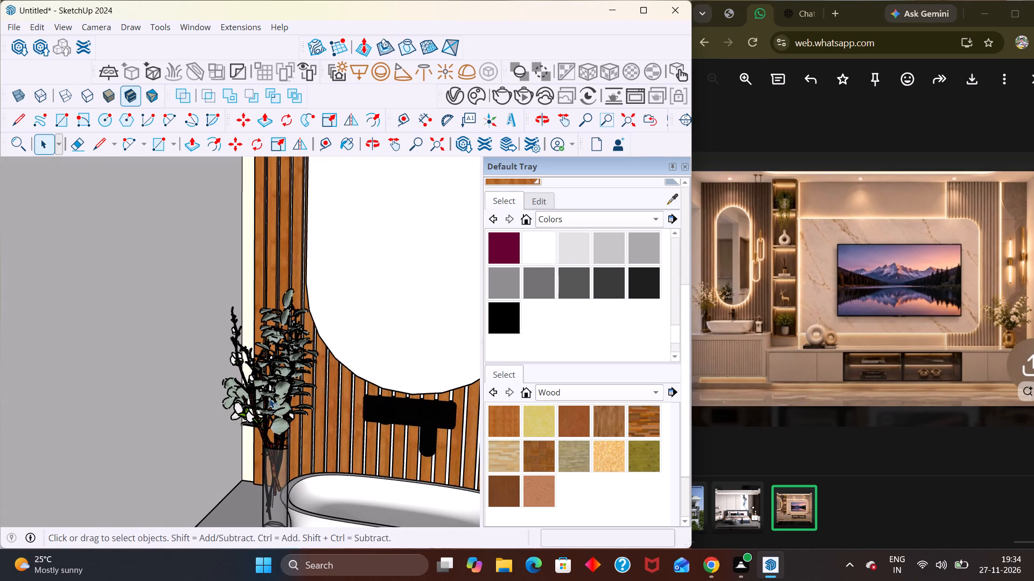
{"action": "scroll", "coordinate": [269, 399], "scroll_direction": "down", "scroll_amount": 20}
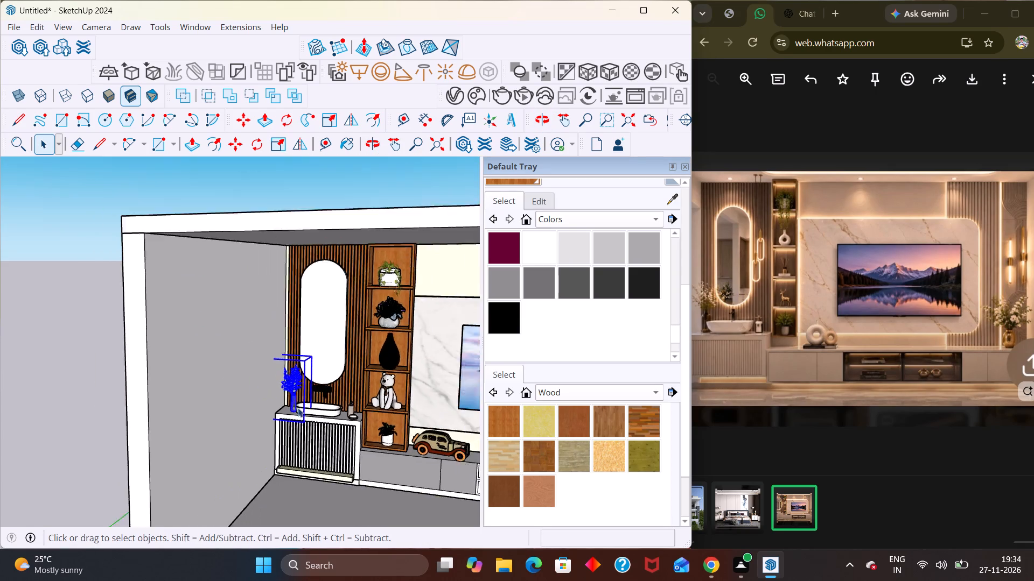
{"action": "scroll", "coordinate": [298, 408], "scroll_direction": "down", "scroll_amount": 7}
{"action": "scroll", "coordinate": [316, 389], "scroll_direction": "up", "scroll_amount": 3}
{"action": "key", "text": "Delete"}
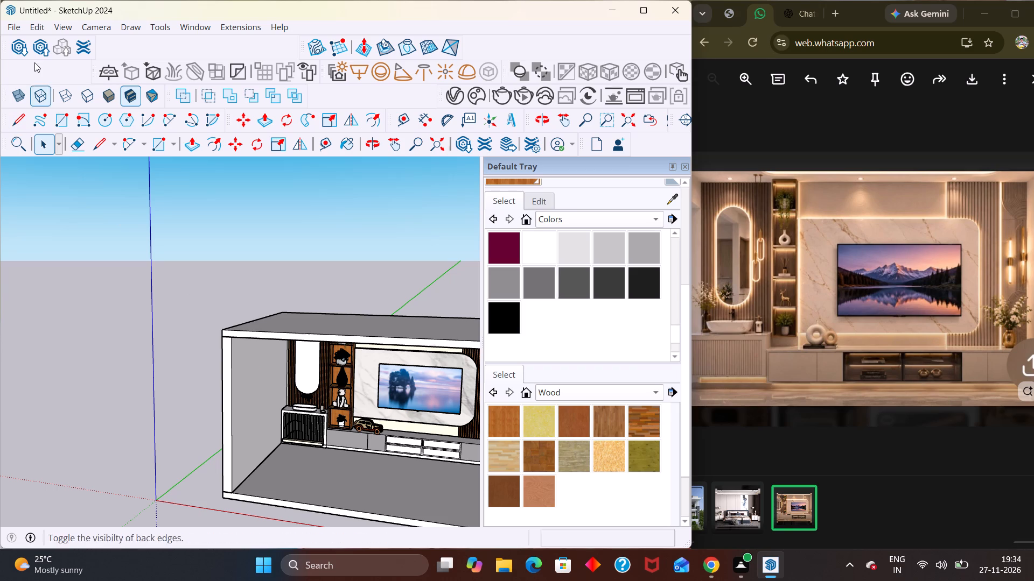
Open 3D Warehouse, close the promotional popup, and browse the flower models for a replacement vase for the washbasin counter.
{"action": "left_click", "coordinate": [15, 48]}
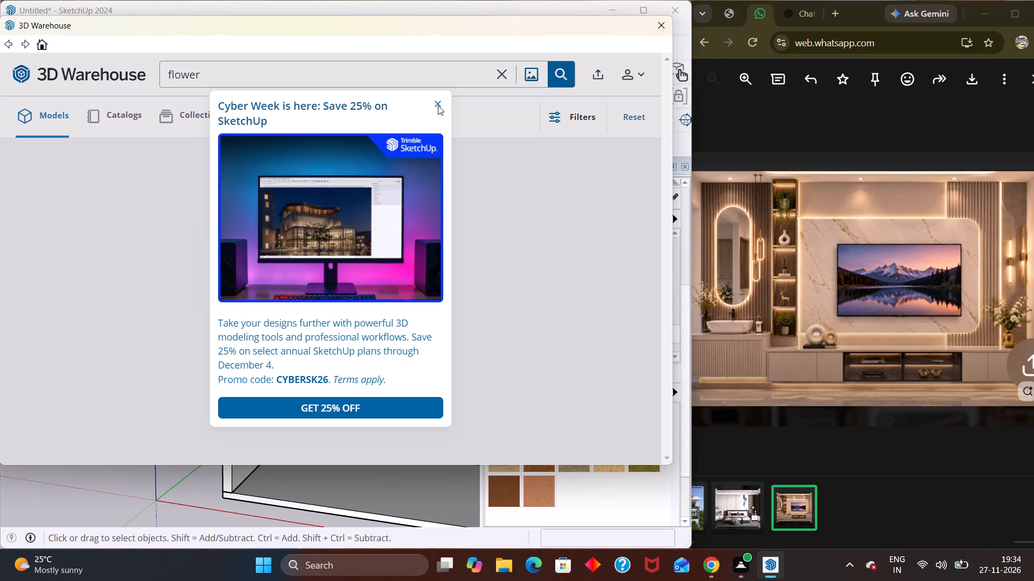
{"action": "left_click", "coordinate": [438, 105]}
{"action": "scroll", "coordinate": [441, 279], "scroll_direction": "down", "scroll_amount": 5}
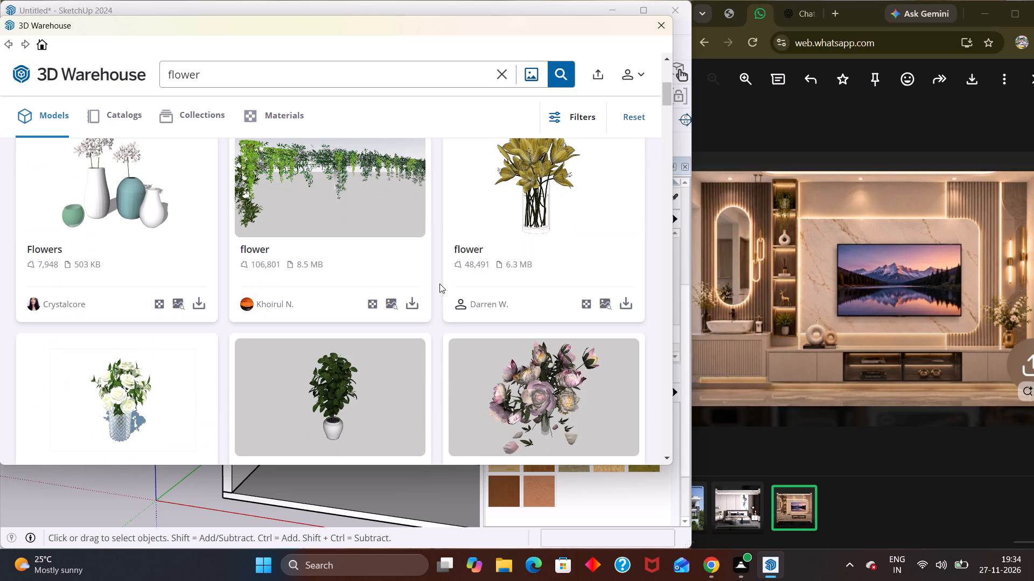
{"action": "scroll", "coordinate": [192, 371], "scroll_direction": "up", "scroll_amount": 2}
{"action": "scroll", "coordinate": [188, 368], "scroll_direction": "down", "scroll_amount": 5}
{"action": "scroll", "coordinate": [283, 346], "scroll_direction": "down", "scroll_amount": 2}
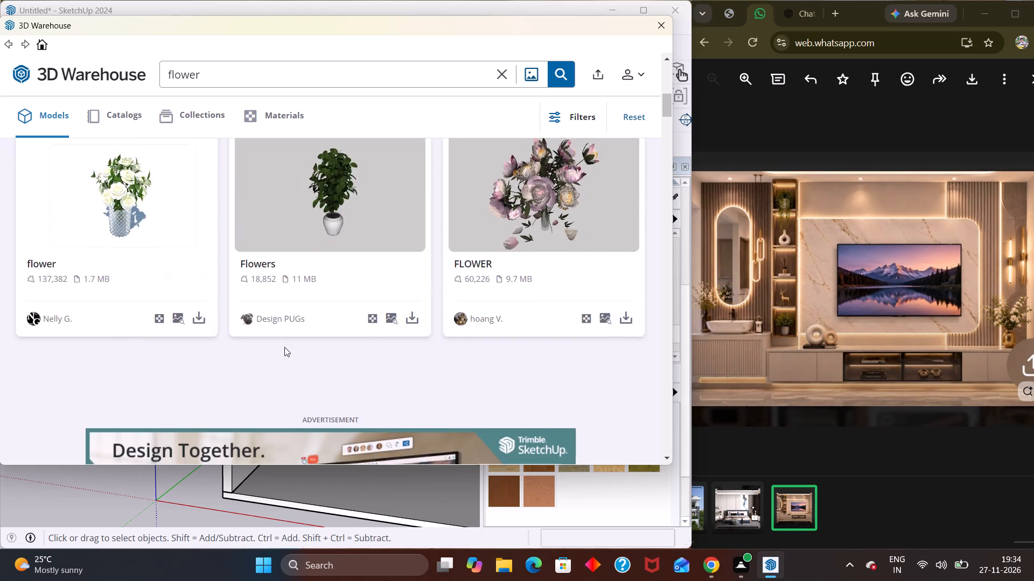
{"action": "scroll", "coordinate": [301, 338], "scroll_direction": "down", "scroll_amount": 4}
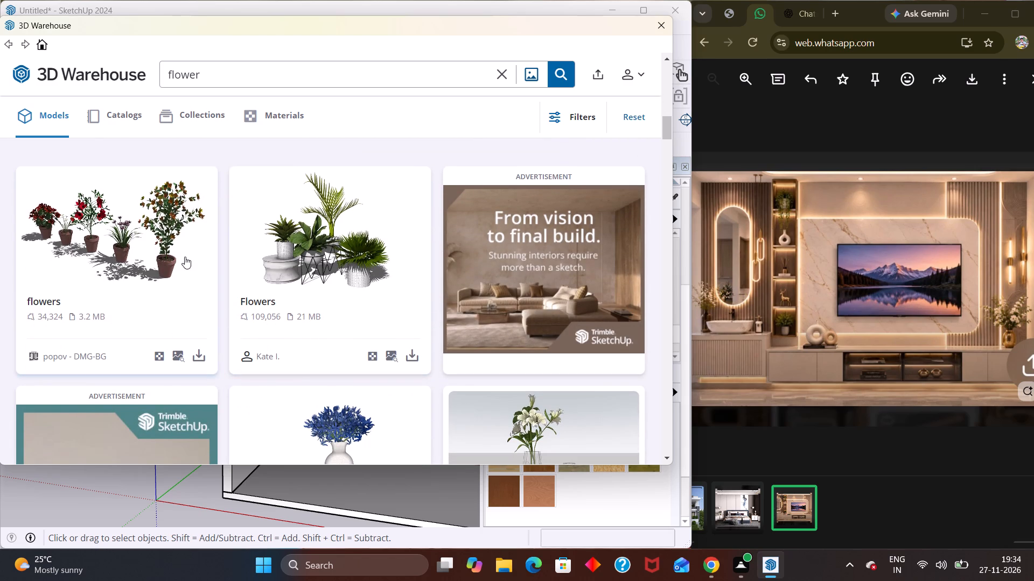
{"action": "scroll", "coordinate": [185, 257], "scroll_direction": "up", "scroll_amount": 3}
{"action": "scroll", "coordinate": [185, 257], "scroll_direction": "down", "scroll_amount": 6}
{"action": "scroll", "coordinate": [362, 294], "scroll_direction": "down", "scroll_amount": 2}
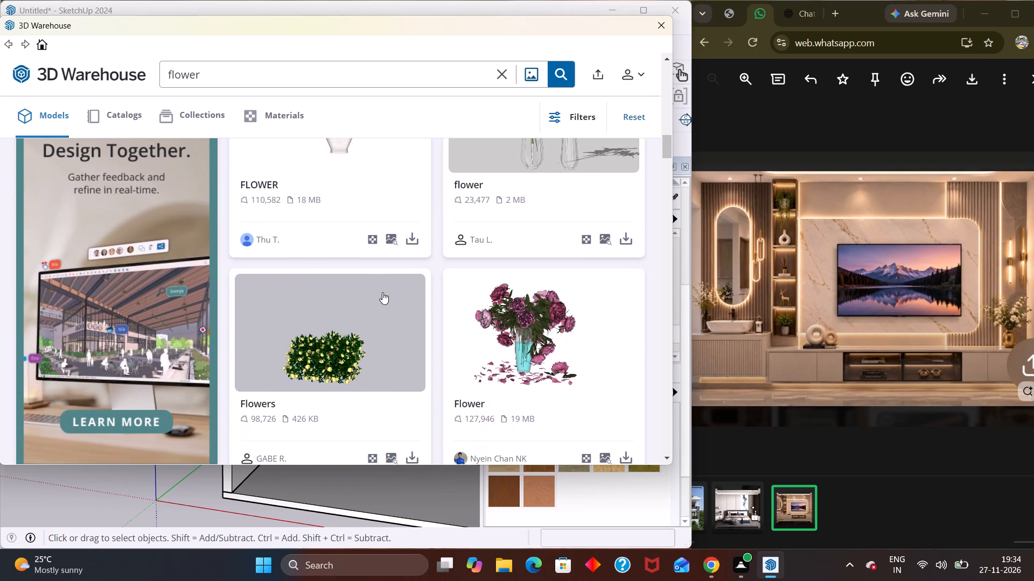
{"action": "scroll", "coordinate": [399, 292], "scroll_direction": "down", "scroll_amount": 13}
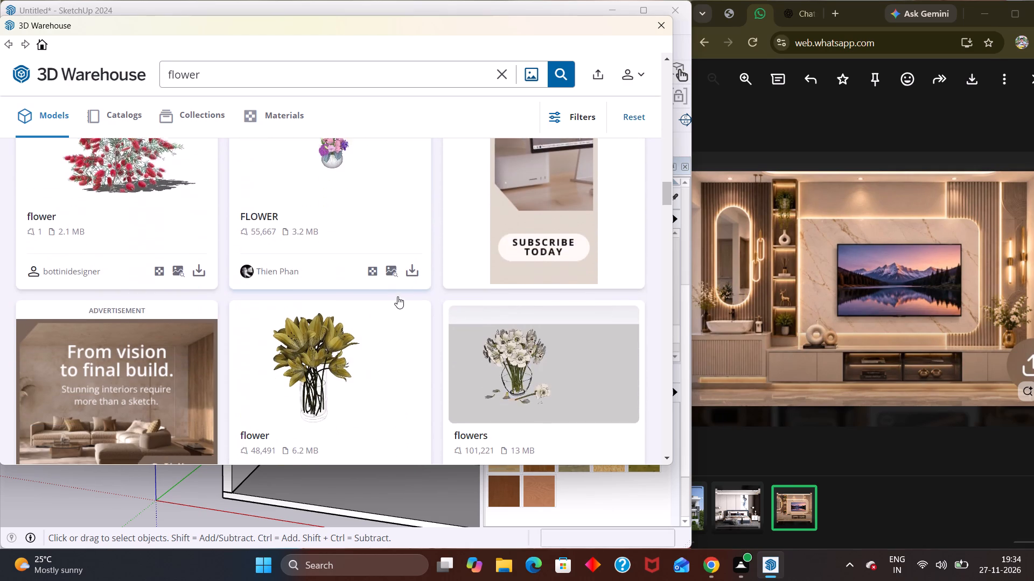
{"action": "scroll", "coordinate": [397, 296], "scroll_direction": "down", "scroll_amount": 6}
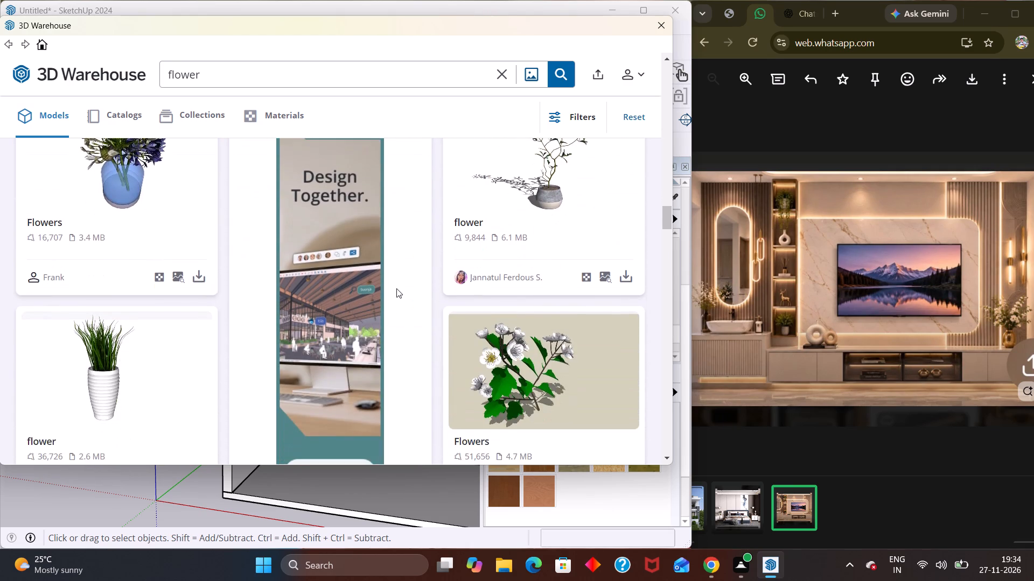
{"action": "scroll", "coordinate": [396, 288], "scroll_direction": "down", "scroll_amount": 8}
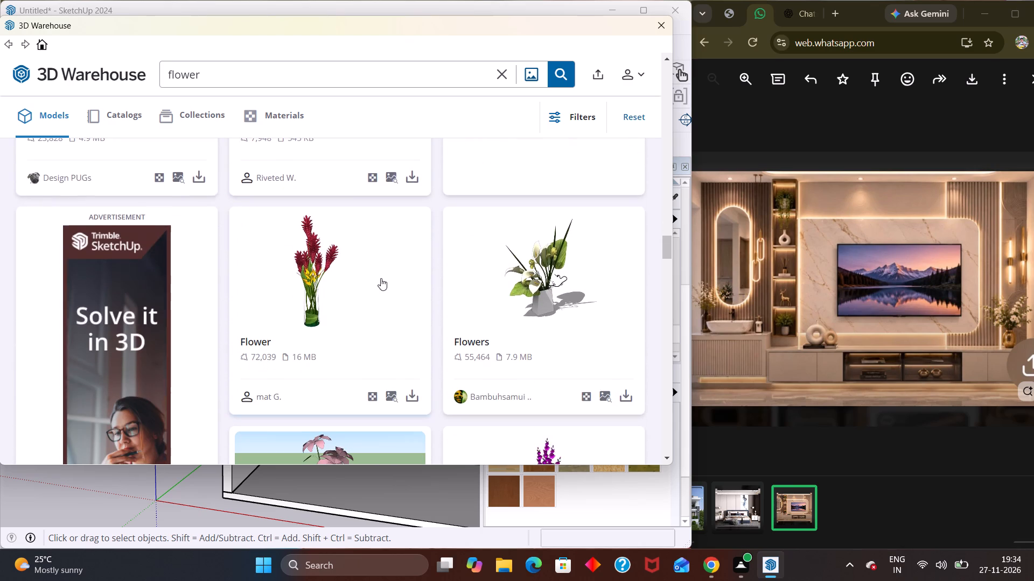
{"action": "scroll", "coordinate": [381, 278], "scroll_direction": "down", "scroll_amount": 5}
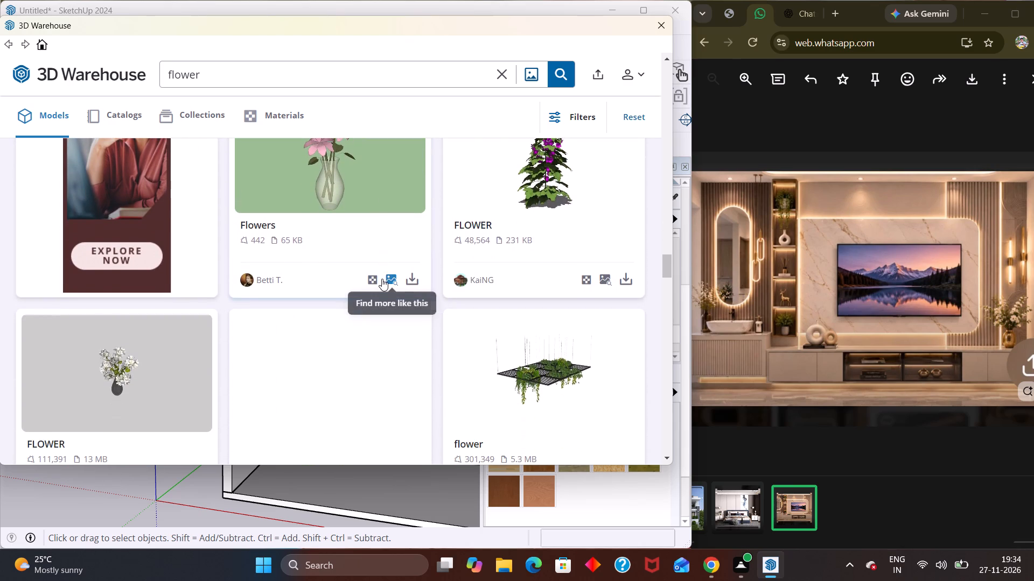
{"action": "scroll", "coordinate": [382, 280], "scroll_direction": "down", "scroll_amount": 7}
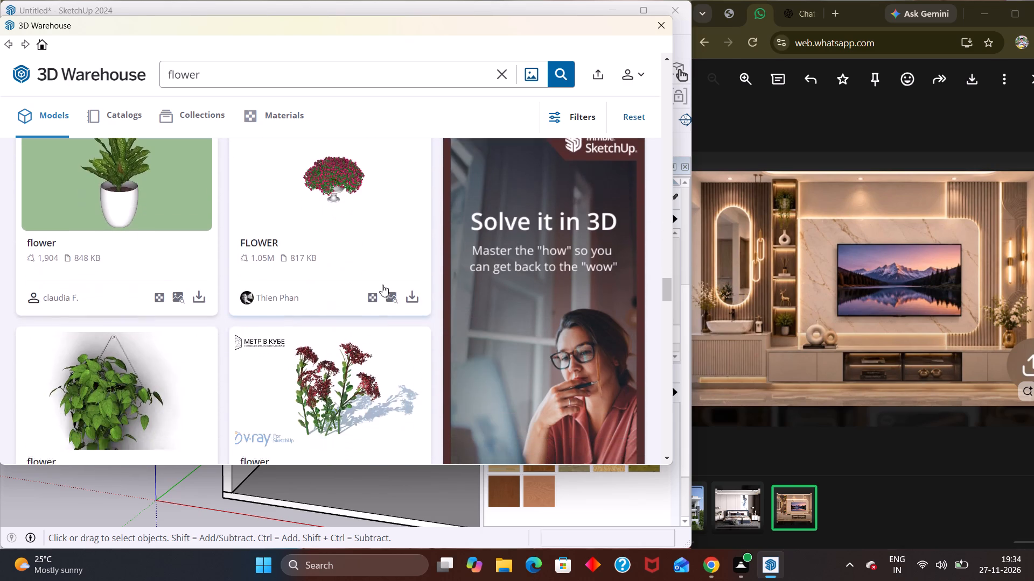
{"action": "scroll", "coordinate": [382, 285], "scroll_direction": "down", "scroll_amount": 5}
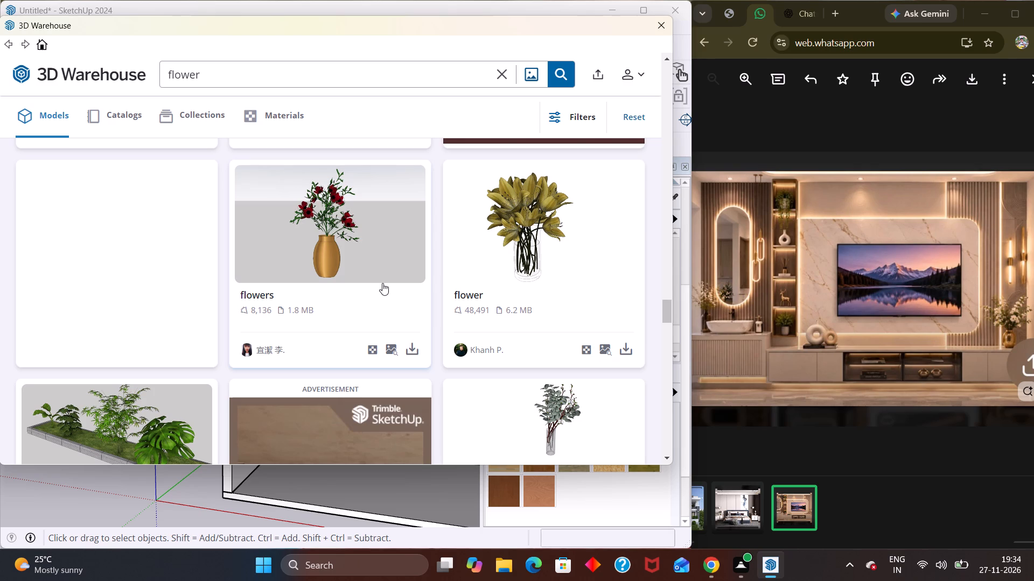
{"action": "scroll", "coordinate": [381, 289], "scroll_direction": "down", "scroll_amount": 3}
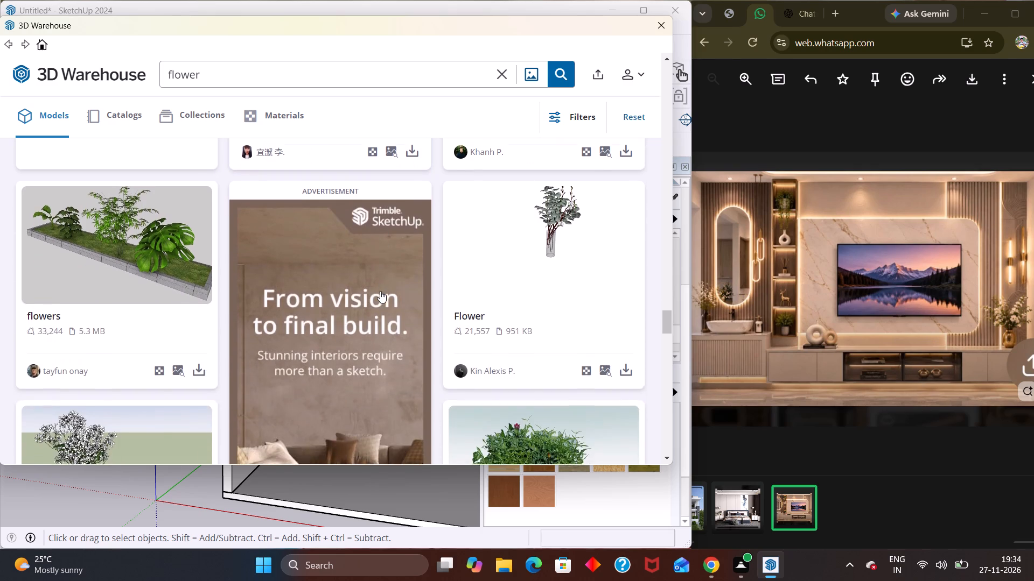
{"action": "scroll", "coordinate": [380, 291], "scroll_direction": "down", "scroll_amount": 15}
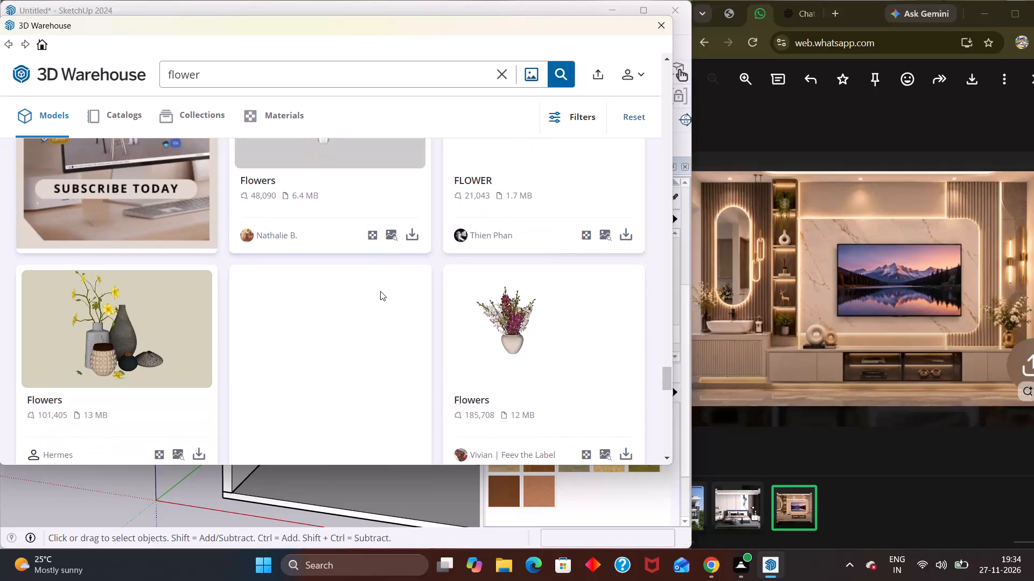
{"action": "scroll", "coordinate": [380, 291], "scroll_direction": "down", "scroll_amount": 4}
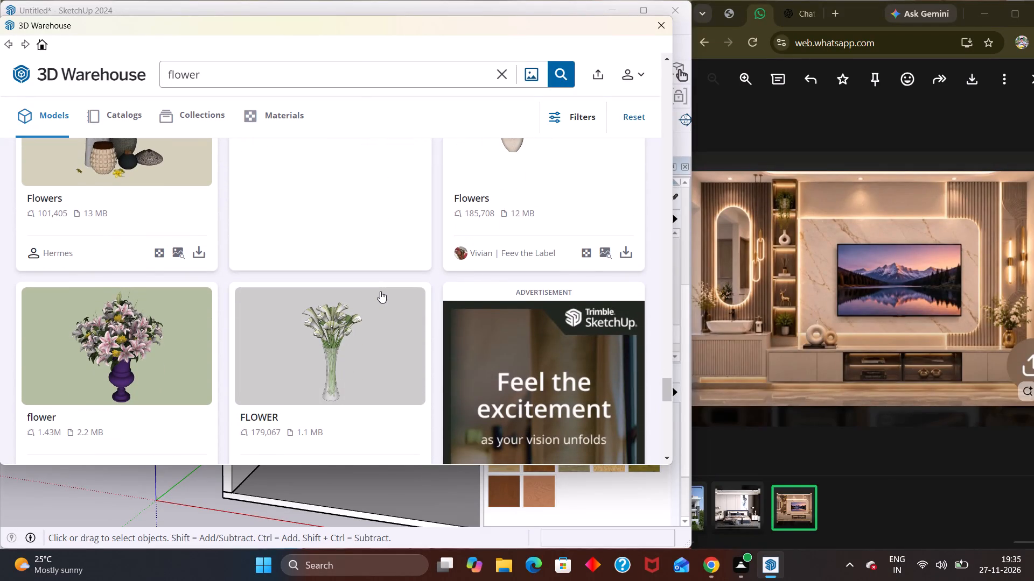
{"action": "scroll", "coordinate": [380, 291], "scroll_direction": "down", "scroll_amount": 3}
{"action": "scroll", "coordinate": [380, 291], "scroll_direction": "up", "scroll_amount": 3}
{"action": "scroll", "coordinate": [568, 266], "scroll_direction": "up", "scroll_amount": 2}
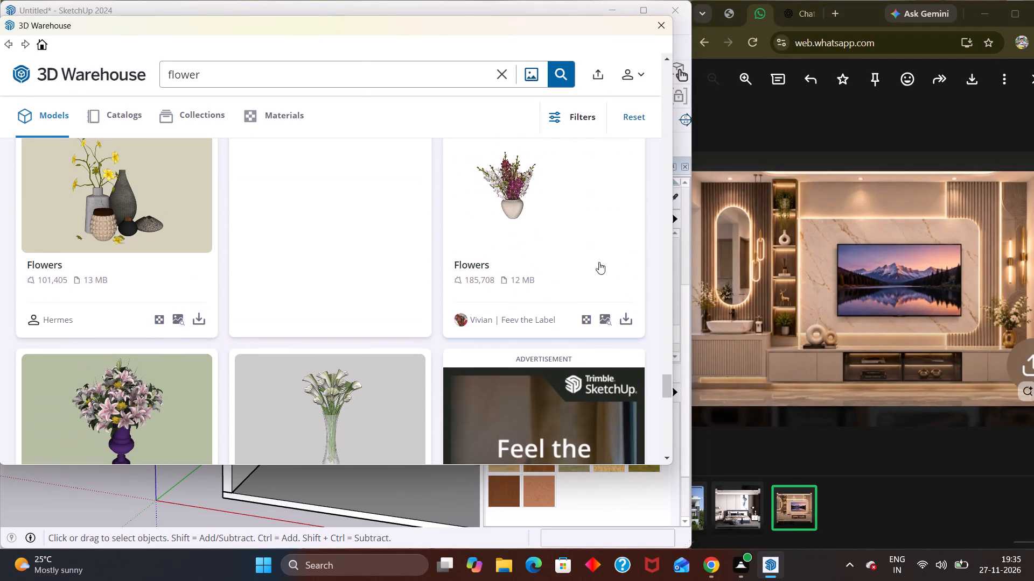
Load the 12 MB Flowers model with purple and white blooms in a beige pot directly into the model.
{"action": "left_click", "coordinate": [625, 318]}
{"action": "left_click", "coordinate": [294, 257]}
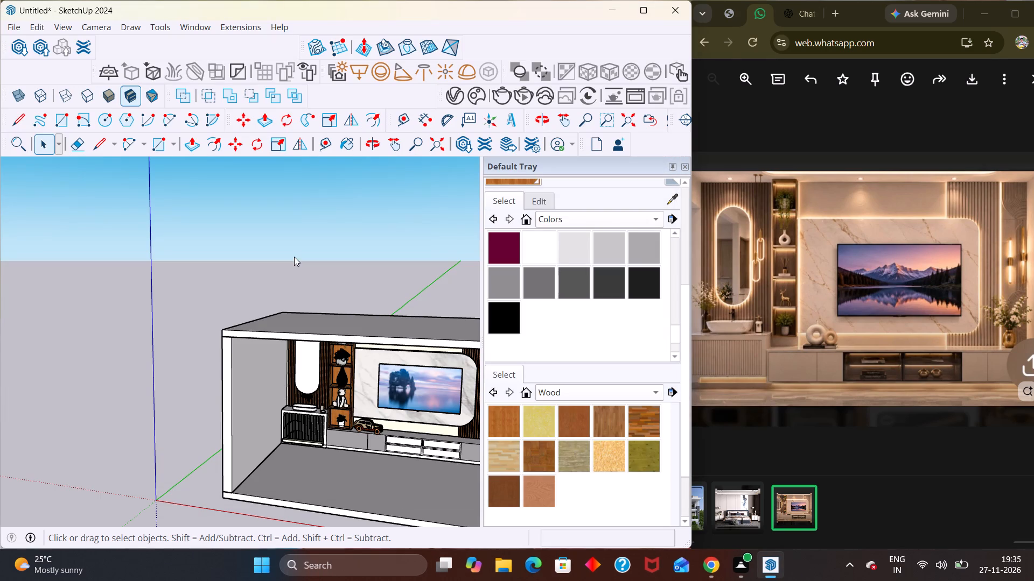
{"action": "scroll", "coordinate": [286, 411], "scroll_direction": "up", "scroll_amount": 2}
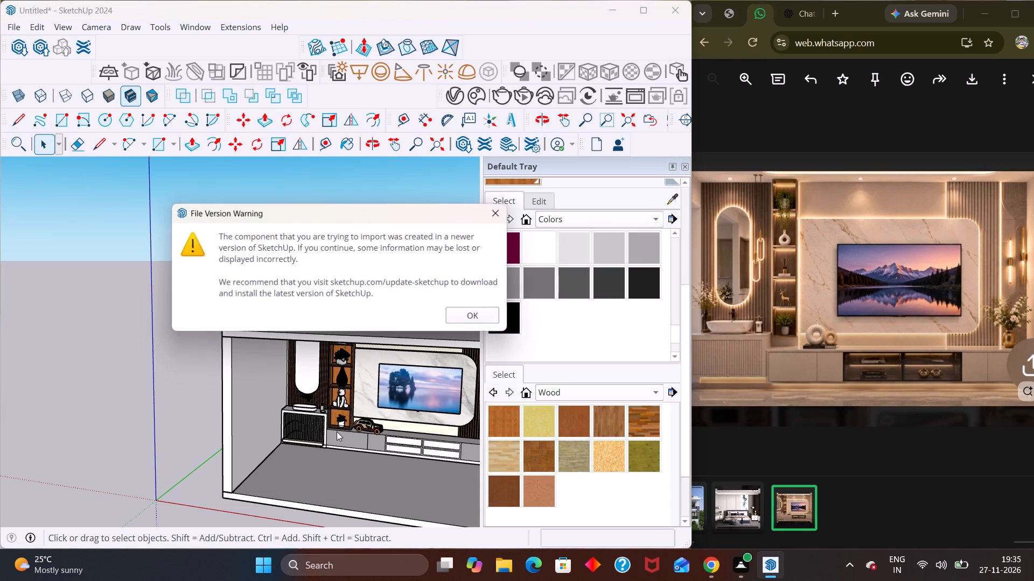
{"action": "left_click", "coordinate": [467, 310]}
Place the purple and white flower vase near the wall-side end of the washbasin counter.
{"action": "scroll", "coordinate": [274, 411], "scroll_direction": "up", "scroll_amount": 3}
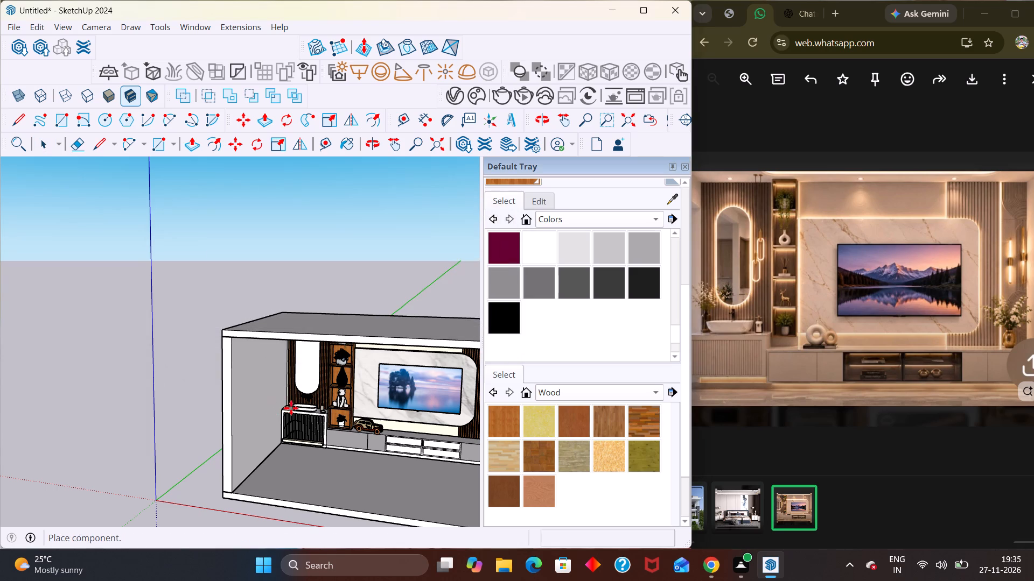
{"action": "scroll", "coordinate": [291, 408], "scroll_direction": "up", "scroll_amount": 9}
{"action": "middle_click_drag", "start_coordinate": [288, 408], "coordinate": [278, 450]}
{"action": "scroll", "coordinate": [296, 408], "scroll_direction": "down", "scroll_amount": 4}
{"action": "scroll", "coordinate": [261, 421], "scroll_direction": "up", "scroll_amount": 10}
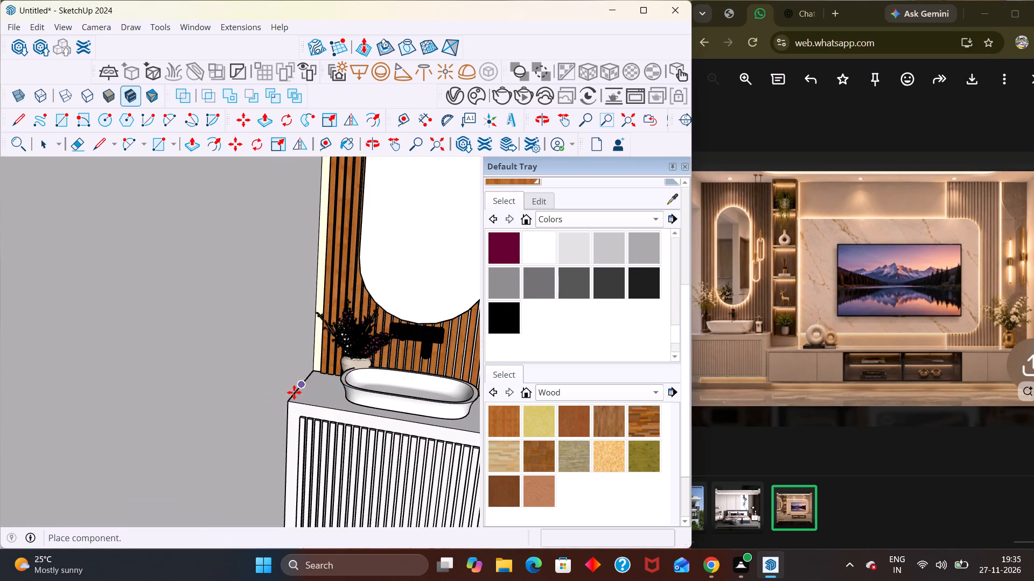
{"action": "scroll", "coordinate": [273, 397], "scroll_direction": "up", "scroll_amount": 7}
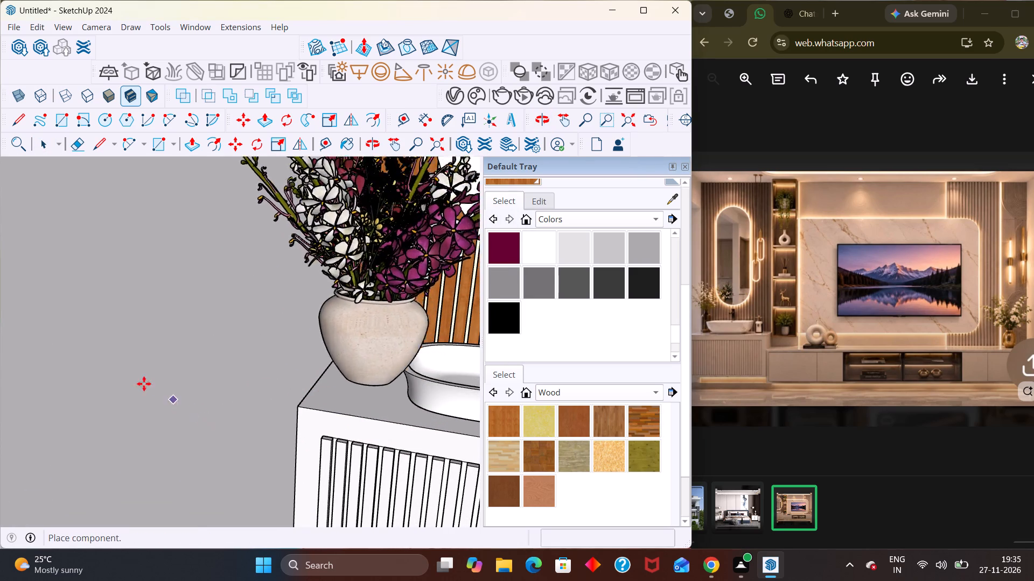
{"action": "scroll", "coordinate": [135, 382], "scroll_direction": "down", "scroll_amount": 4}
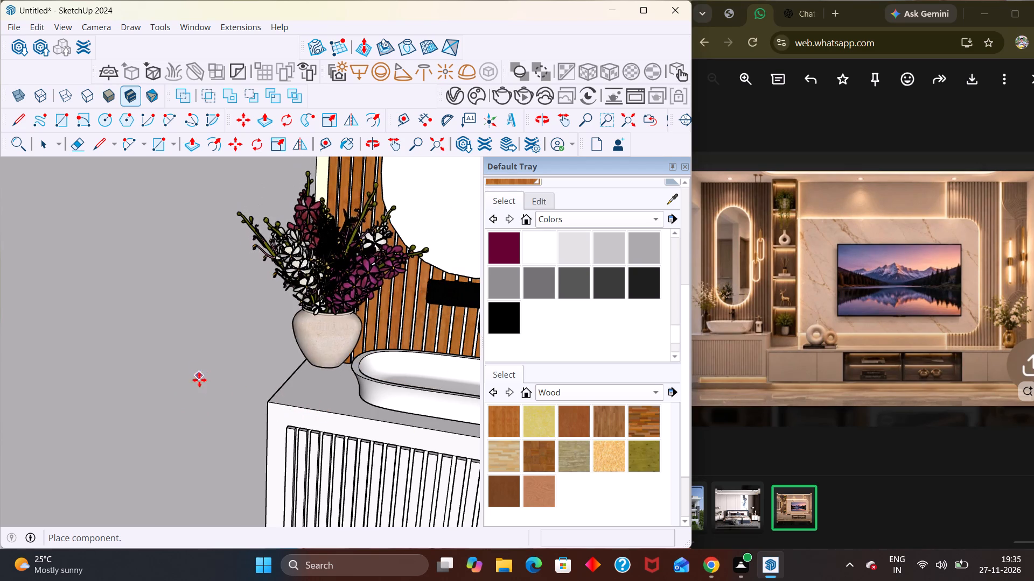
{"action": "left_click", "coordinate": [189, 391]}
Move the flower vase by its bottom bounding-box corner over the counter, next to the washbasin.
{"action": "middle_click_drag", "start_coordinate": [256, 382], "coordinate": [134, 368]}
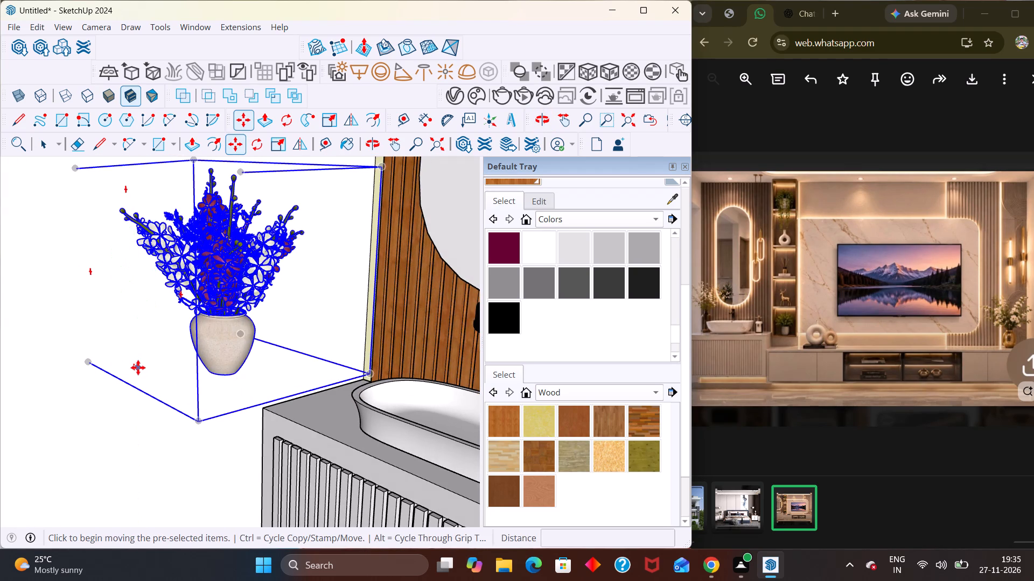
{"action": "key", "text": "m"}
{"action": "left_click", "coordinate": [371, 371]}
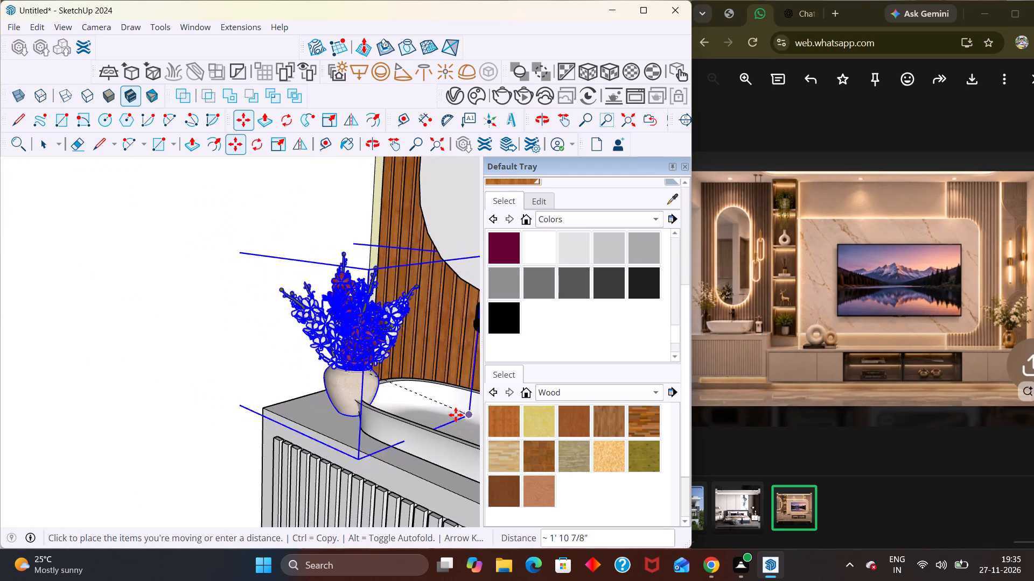
{"action": "scroll", "coordinate": [447, 417], "scroll_direction": "up", "scroll_amount": 6}
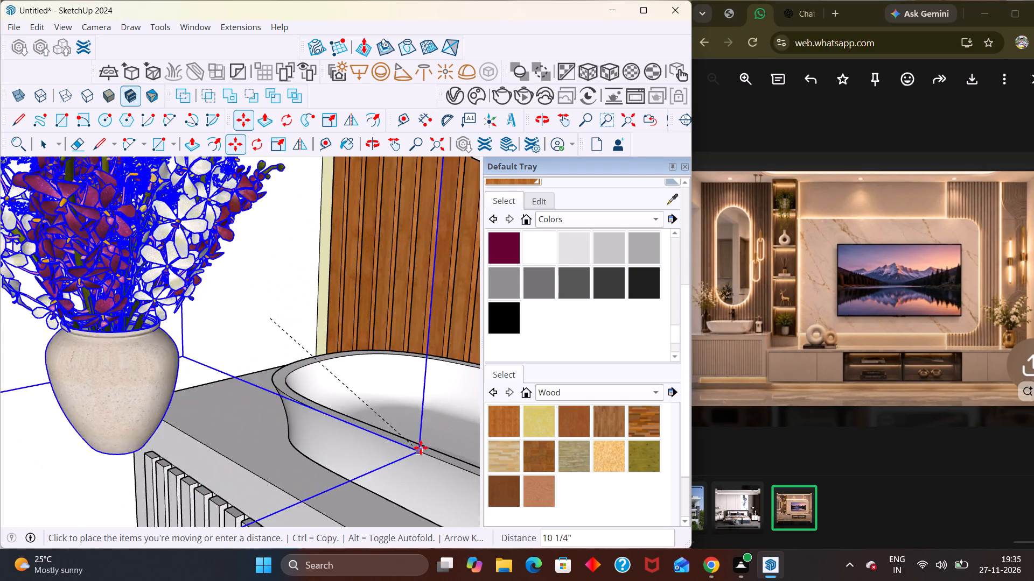
{"action": "left_click", "coordinate": [445, 428]}
Adjust the flower vase with two small moves at the end of the counter beside the washbasin, and deselect it.
{"action": "scroll", "coordinate": [368, 396], "scroll_direction": "down", "scroll_amount": 4}
{"action": "middle_click_drag", "start_coordinate": [304, 415], "coordinate": [398, 427]}
{"action": "scroll", "coordinate": [398, 428], "scroll_direction": "up", "scroll_amount": 1}
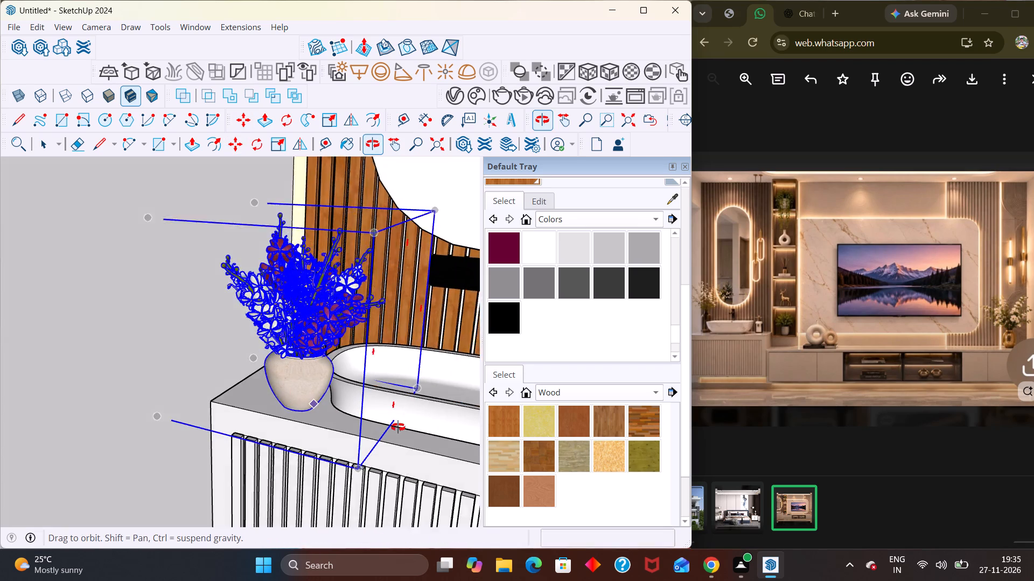
{"action": "middle_click_drag", "start_coordinate": [398, 427], "coordinate": [404, 419]}
{"action": "scroll", "coordinate": [398, 427], "scroll_direction": "up", "scroll_amount": 2}
{"action": "left_click", "coordinate": [350, 475]}
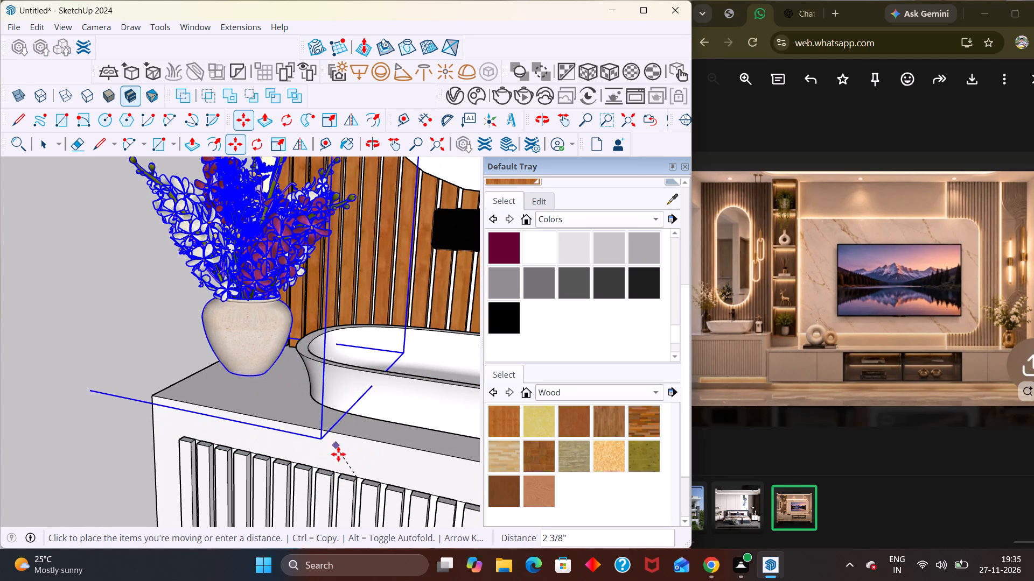
{"action": "left_click", "coordinate": [345, 479]}
{"action": "scroll", "coordinate": [177, 413], "scroll_direction": "down", "scroll_amount": 1}
{"action": "middle_click_drag", "start_coordinate": [229, 450], "coordinate": [319, 427]}
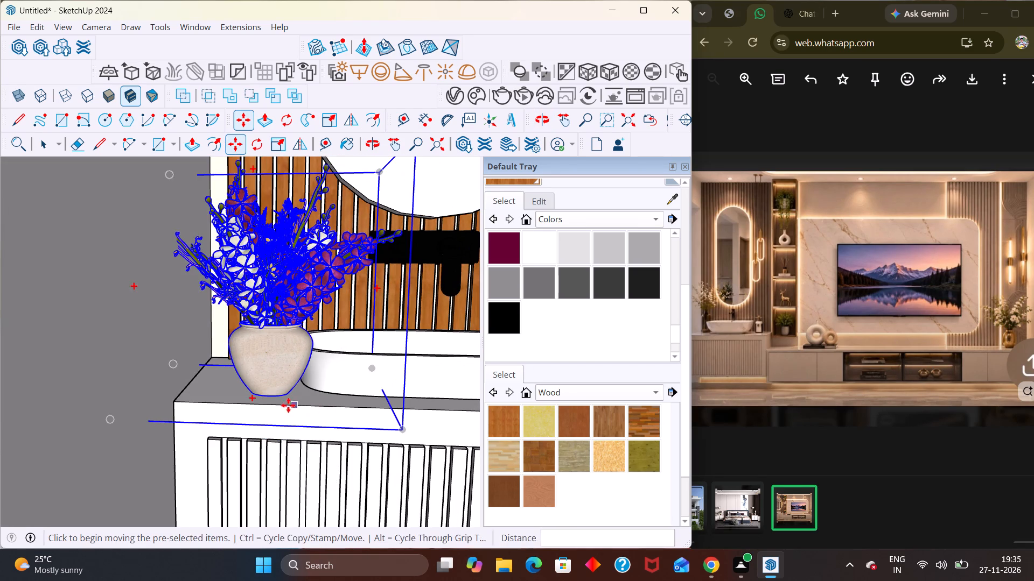
{"action": "left_click", "coordinate": [288, 405]}
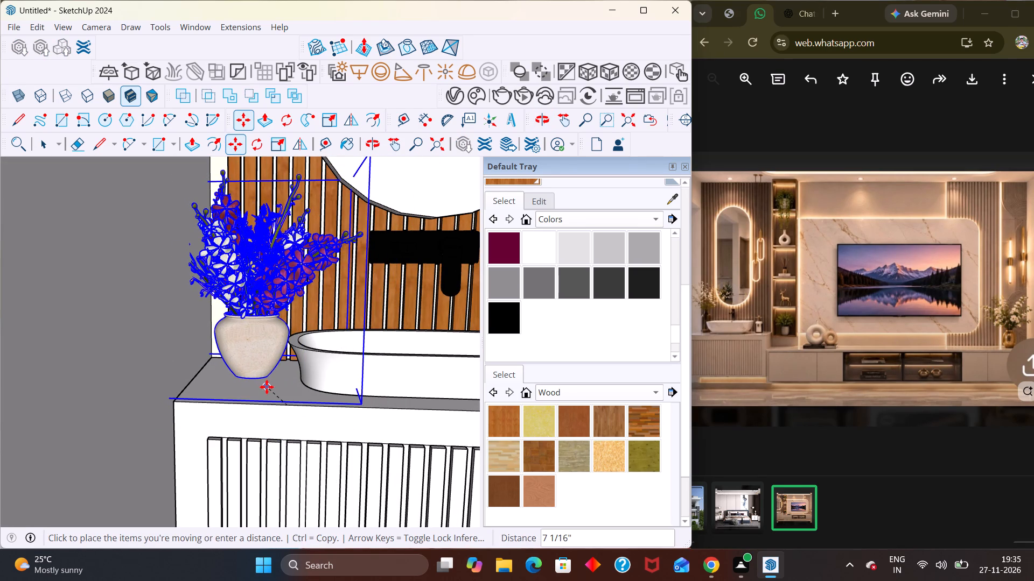
{"action": "left_click", "coordinate": [283, 404]}
{"action": "scroll", "coordinate": [241, 385], "scroll_direction": "down", "scroll_amount": 4}
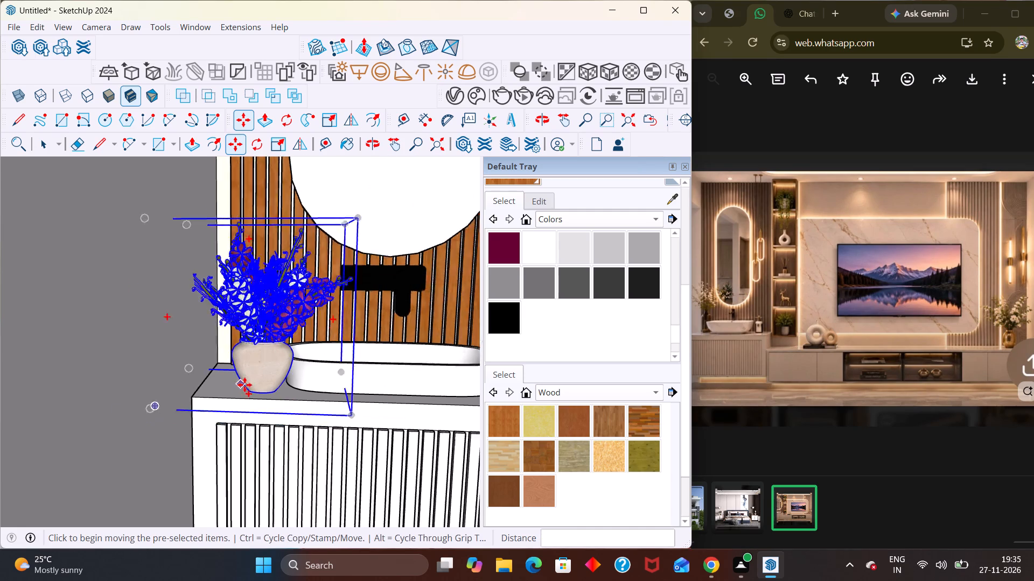
{"action": "scroll", "coordinate": [244, 385], "scroll_direction": "down", "scroll_amount": 2}
{"action": "scroll", "coordinate": [270, 357], "scroll_direction": "up", "scroll_amount": 1}
{"action": "scroll", "coordinate": [270, 357], "scroll_direction": "down", "scroll_amount": 20}
{"action": "scroll", "coordinate": [270, 357], "scroll_direction": "down", "scroll_amount": 8}
{"action": "key", "text": "space"}
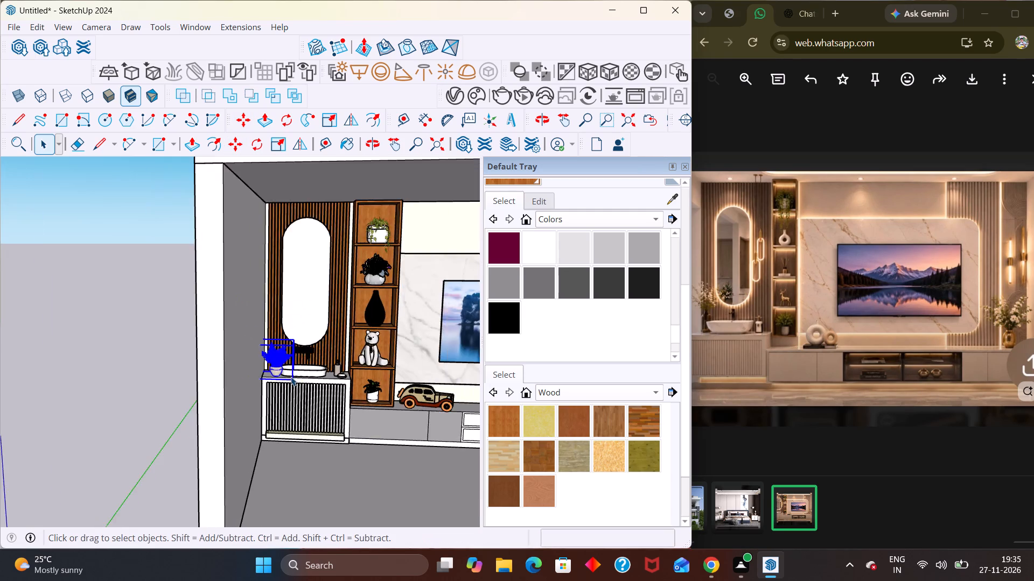
{"action": "scroll", "coordinate": [291, 377], "scroll_direction": "down", "scroll_amount": 2}
{"action": "left_click", "coordinate": [203, 394]}
Move the flower vase about 7 7/8" onto the countertop at the outer end of the washbasin, and clear the selection.
{"action": "scroll", "coordinate": [291, 431], "scroll_direction": "up", "scroll_amount": 10}
{"action": "middle_click_drag", "start_coordinate": [270, 357], "coordinate": [157, 374]}
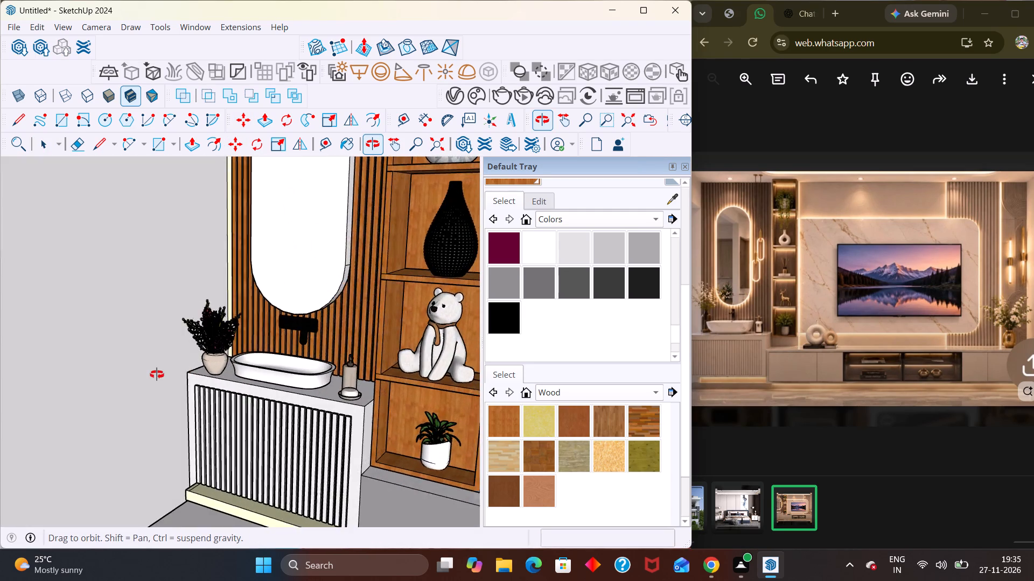
{"action": "middle_click_drag", "start_coordinate": [157, 374], "coordinate": [179, 377]}
{"action": "scroll", "coordinate": [232, 362], "scroll_direction": "up", "scroll_amount": 8}
{"action": "middle_click_drag", "start_coordinate": [254, 380], "coordinate": [138, 424]}
{"action": "scroll", "coordinate": [209, 407], "scroll_direction": "up", "scroll_amount": 1}
{"action": "scroll", "coordinate": [230, 359], "scroll_direction": "up", "scroll_amount": 1}
{"action": "middle_click_drag", "start_coordinate": [230, 359], "coordinate": [123, 423]}
{"action": "scroll", "coordinate": [251, 341], "scroll_direction": "up", "scroll_amount": 2}
{"action": "middle_click_drag", "start_coordinate": [258, 357], "coordinate": [270, 368]}
{"action": "left_click", "coordinate": [176, 377]}
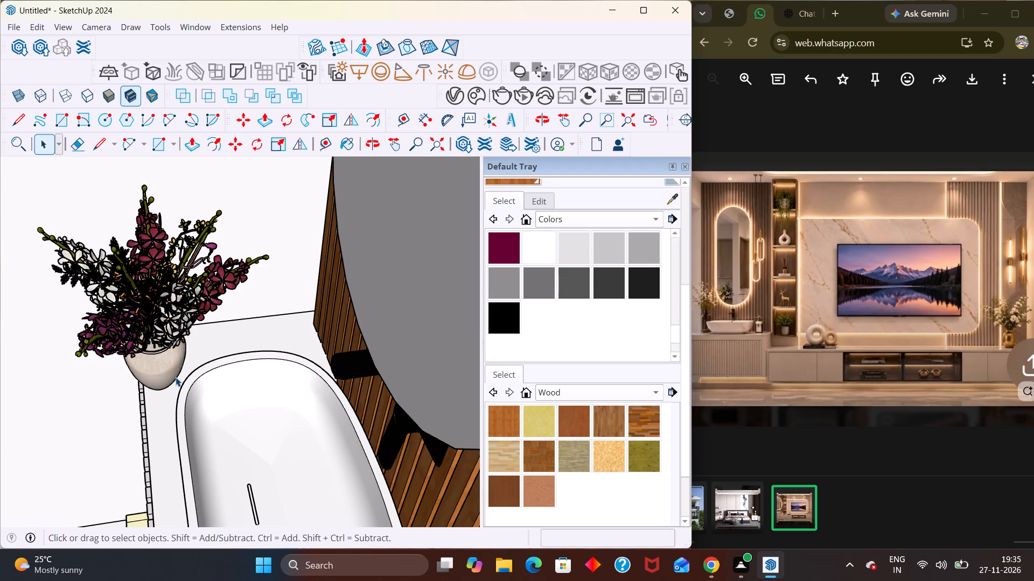
{"action": "key", "text": "m"}
{"action": "left_click", "coordinate": [171, 378]}
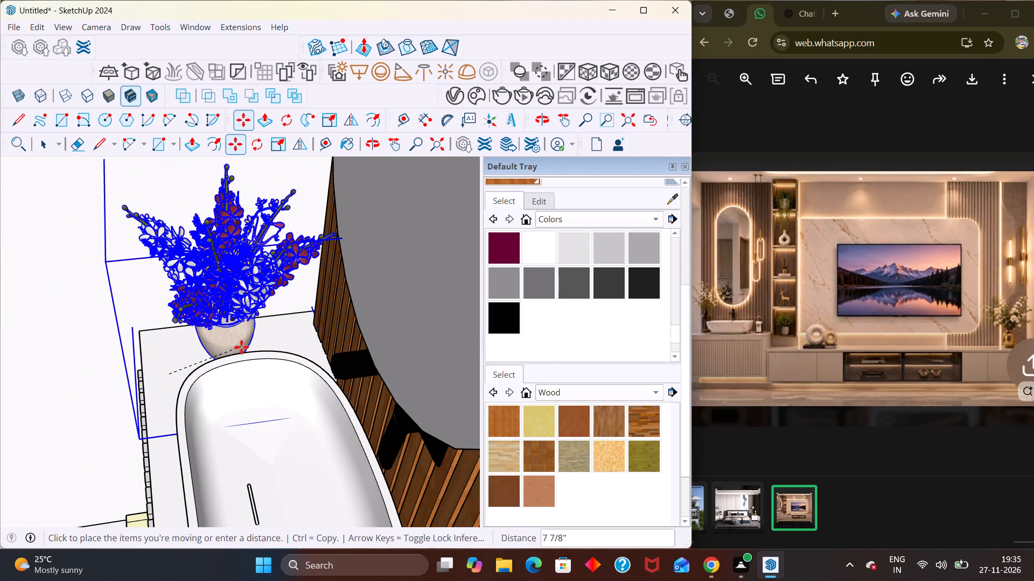
{"action": "left_click", "coordinate": [241, 347]}
{"action": "scroll", "coordinate": [208, 356], "scroll_direction": "down", "scroll_amount": 2}
{"action": "middle_click_drag", "start_coordinate": [222, 355], "coordinate": [377, 336]}
{"action": "scroll", "coordinate": [374, 340], "scroll_direction": "down", "scroll_amount": 14}
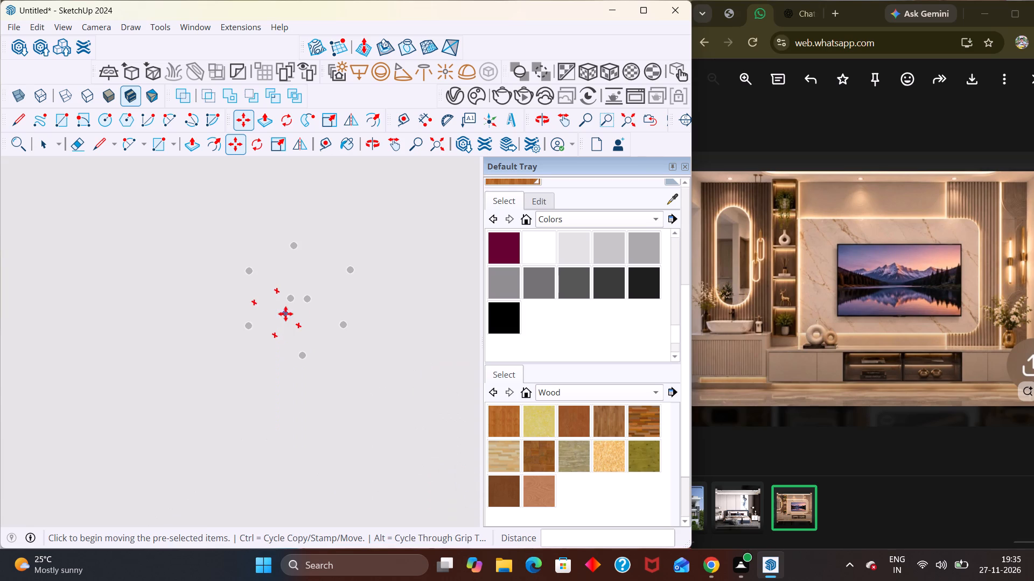
{"action": "scroll", "coordinate": [285, 314], "scroll_direction": "down", "scroll_amount": 1}
{"action": "scroll", "coordinate": [286, 314], "scroll_direction": "up", "scroll_amount": 2}
{"action": "scroll", "coordinate": [287, 314], "scroll_direction": "down", "scroll_amount": 2}
{"action": "scroll", "coordinate": [292, 314], "scroll_direction": "up", "scroll_amount": 1}
{"action": "scroll", "coordinate": [294, 314], "scroll_direction": "down", "scroll_amount": 1}
{"action": "key", "text": "shift+z"}
{"action": "scroll", "coordinate": [304, 311], "scroll_direction": "down", "scroll_amount": 6}
{"action": "key", "text": "space"}
{"action": "left_click", "coordinate": [362, 423]}
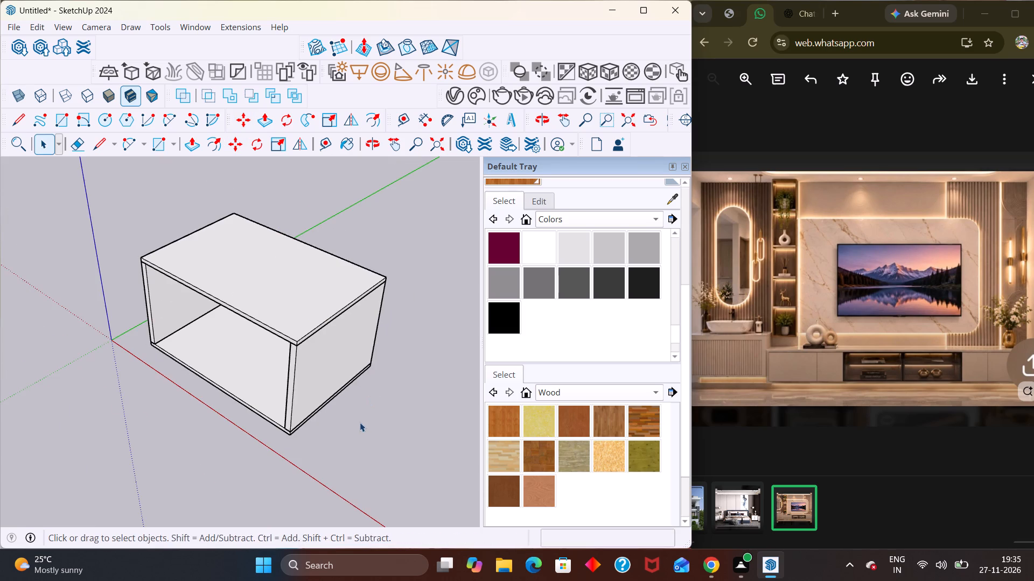
Examine the washbasin counter, shelves and whole TV wall from several angles to check the decor placement.
{"action": "middle_click_drag", "start_coordinate": [295, 415], "coordinate": [369, 329]}
{"action": "scroll", "coordinate": [360, 361], "scroll_direction": "up", "scroll_amount": 16}
{"action": "middle_click_drag", "start_coordinate": [202, 244], "coordinate": [274, 233]}
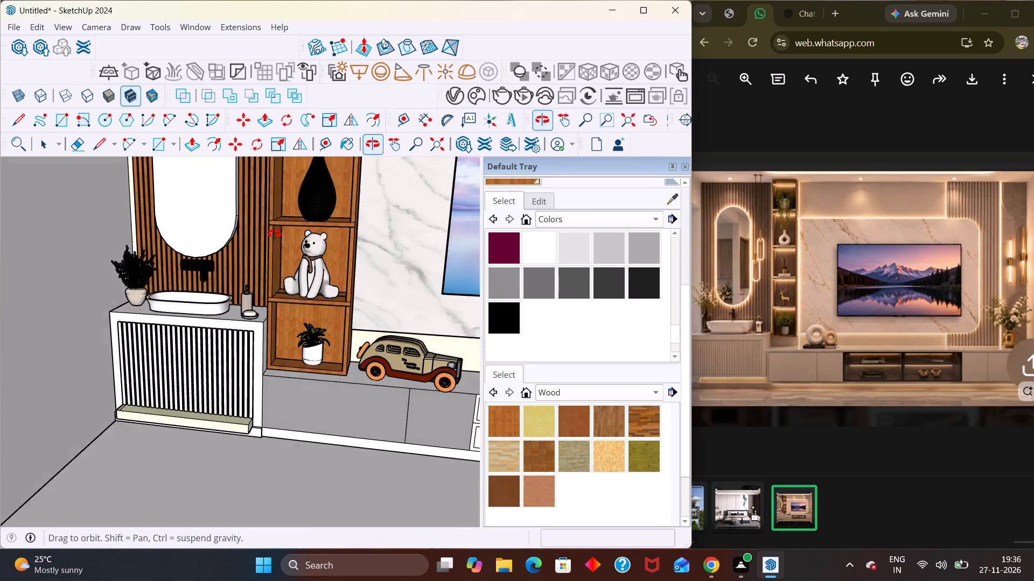
{"action": "middle_click_drag", "start_coordinate": [274, 233], "coordinate": [267, 249]}
{"action": "scroll", "coordinate": [288, 233], "scroll_direction": "up", "scroll_amount": 1}
{"action": "scroll", "coordinate": [285, 253], "scroll_direction": "down", "scroll_amount": 9}
{"action": "middle_click_drag", "start_coordinate": [324, 326], "coordinate": [319, 277]}
{"action": "scroll", "coordinate": [318, 277], "scroll_direction": "up", "scroll_amount": 1}
{"action": "scroll", "coordinate": [206, 304], "scroll_direction": "down", "scroll_amount": 2}
{"action": "scroll", "coordinate": [206, 305], "scroll_direction": "up", "scroll_amount": 1}
{"action": "scroll", "coordinate": [206, 305], "scroll_direction": "down", "scroll_amount": 2}
{"action": "scroll", "coordinate": [206, 305], "scroll_direction": "up", "scroll_amount": 1}
{"action": "scroll", "coordinate": [206, 305], "scroll_direction": "down", "scroll_amount": 5}
{"action": "middle_click_drag", "start_coordinate": [368, 319], "coordinate": [373, 260]}
{"action": "scroll", "coordinate": [373, 260], "scroll_direction": "up", "scroll_amount": 4}
{"action": "middle_click_drag", "start_coordinate": [367, 266], "coordinate": [361, 298]}
{"action": "scroll", "coordinate": [290, 259], "scroll_direction": "up", "scroll_amount": 3}
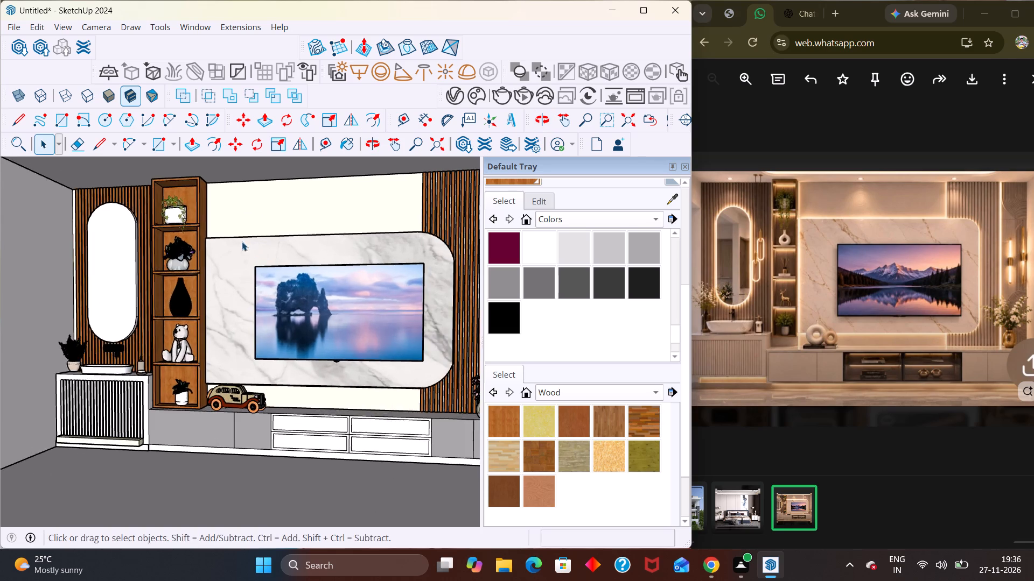
{"action": "middle_click_drag", "start_coordinate": [247, 249], "coordinate": [337, 262]}
{"action": "scroll", "coordinate": [248, 250], "scroll_direction": "down", "scroll_amount": 1}
{"action": "scroll", "coordinate": [337, 262], "scroll_direction": "up", "scroll_amount": 1}
{"action": "scroll", "coordinate": [337, 262], "scroll_direction": "down", "scroll_amount": 4}
{"action": "middle_click_drag", "start_coordinate": [348, 296], "coordinate": [320, 308]}
{"action": "scroll", "coordinate": [397, 280], "scroll_direction": "down", "scroll_amount": 3}
{"action": "scroll", "coordinate": [308, 305], "scroll_direction": "up", "scroll_amount": 2}
{"action": "middle_click_drag", "start_coordinate": [251, 313], "coordinate": [153, 285]}
{"action": "scroll", "coordinate": [165, 258], "scroll_direction": "up", "scroll_amount": 2}
{"action": "middle_click_drag", "start_coordinate": [174, 259], "coordinate": [179, 279]}
{"action": "scroll", "coordinate": [177, 271], "scroll_direction": "down", "scroll_amount": 1}
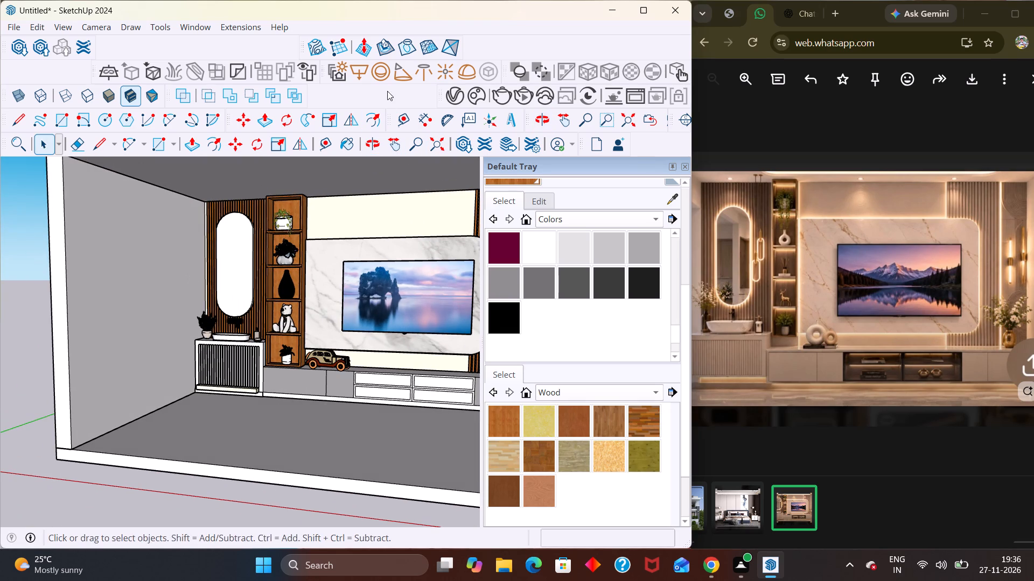
Open the V-Ray Asset Editor and look through the scene's material list.
{"action": "left_click", "coordinate": [451, 97]}
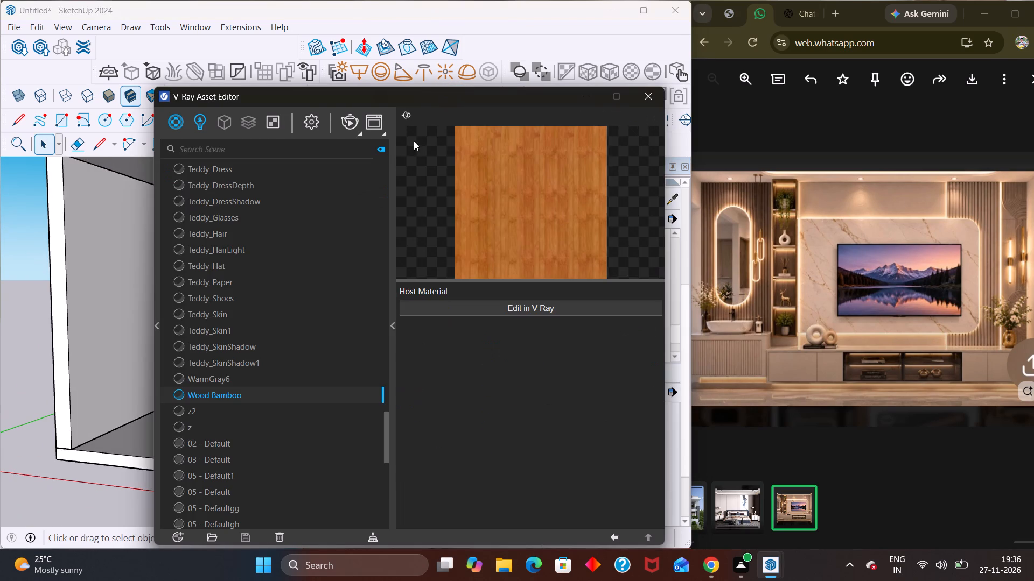
{"action": "scroll", "coordinate": [416, 202], "scroll_direction": "down", "scroll_amount": 2}
{"action": "scroll", "coordinate": [295, 256], "scroll_direction": "down", "scroll_amount": 3}
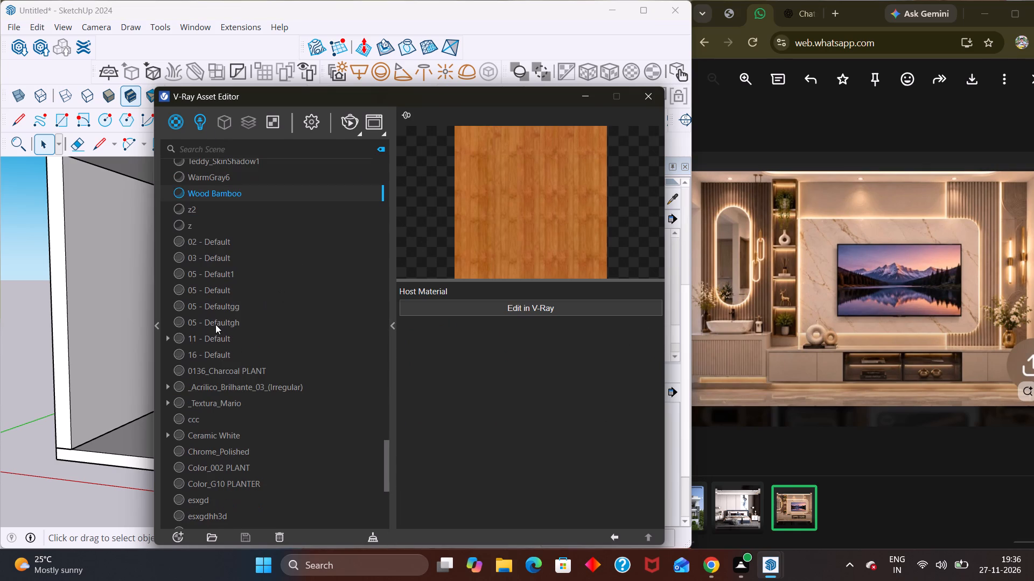
{"action": "scroll", "coordinate": [232, 268], "scroll_direction": "down", "scroll_amount": 7}
{"action": "scroll", "coordinate": [271, 293], "scroll_direction": "down", "scroll_amount": 1}
{"action": "scroll", "coordinate": [278, 292], "scroll_direction": "up", "scroll_amount": 6}
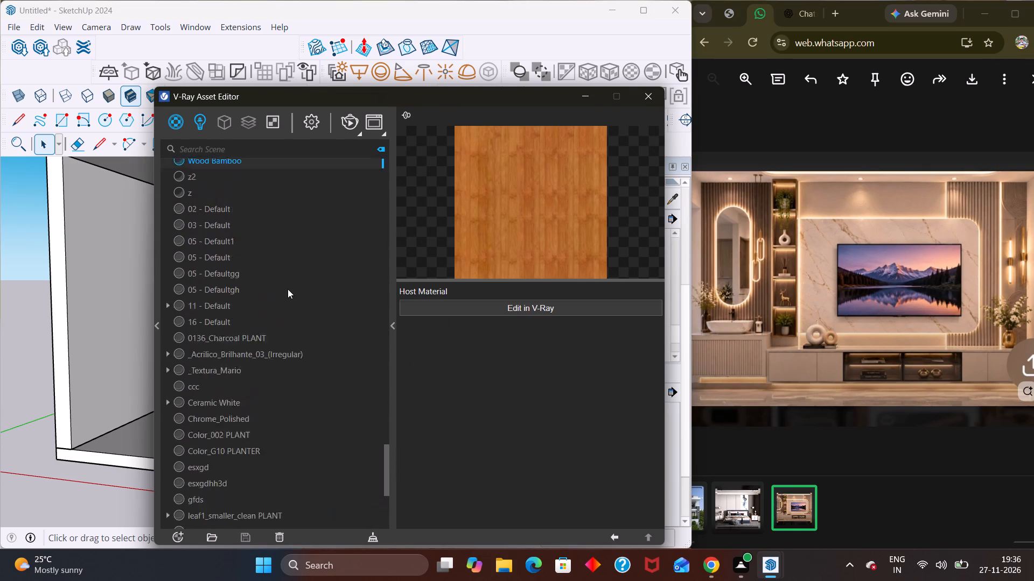
{"action": "scroll", "coordinate": [288, 289], "scroll_direction": "up", "scroll_amount": 7}
{"action": "scroll", "coordinate": [281, 288], "scroll_direction": "down", "scroll_amount": 1}
{"action": "scroll", "coordinate": [281, 288], "scroll_direction": "up", "scroll_amount": 19}
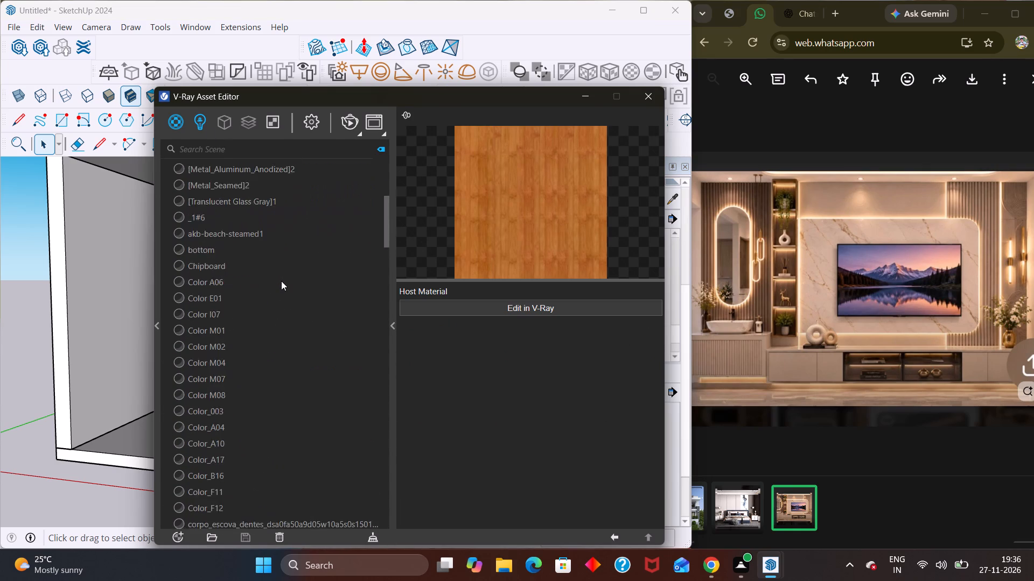
{"action": "scroll", "coordinate": [281, 281], "scroll_direction": "up", "scroll_amount": 6}
{"action": "scroll", "coordinate": [199, 192], "scroll_direction": "down", "scroll_amount": 8}
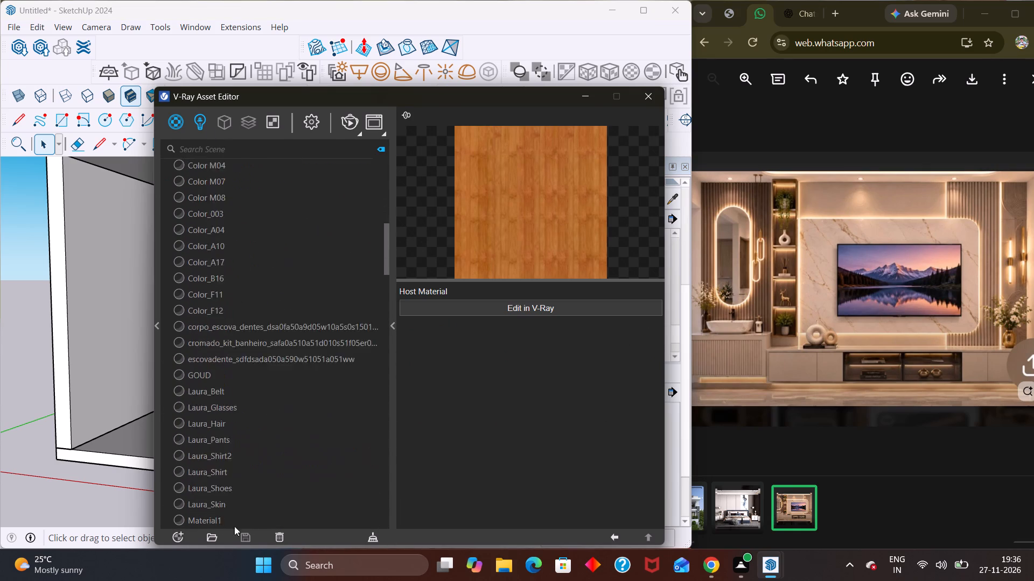
{"action": "scroll", "coordinate": [234, 526], "scroll_direction": "down", "scroll_amount": 4}
Create a new Generic V-Ray material and name it glass.
{"action": "left_click", "coordinate": [181, 541]}
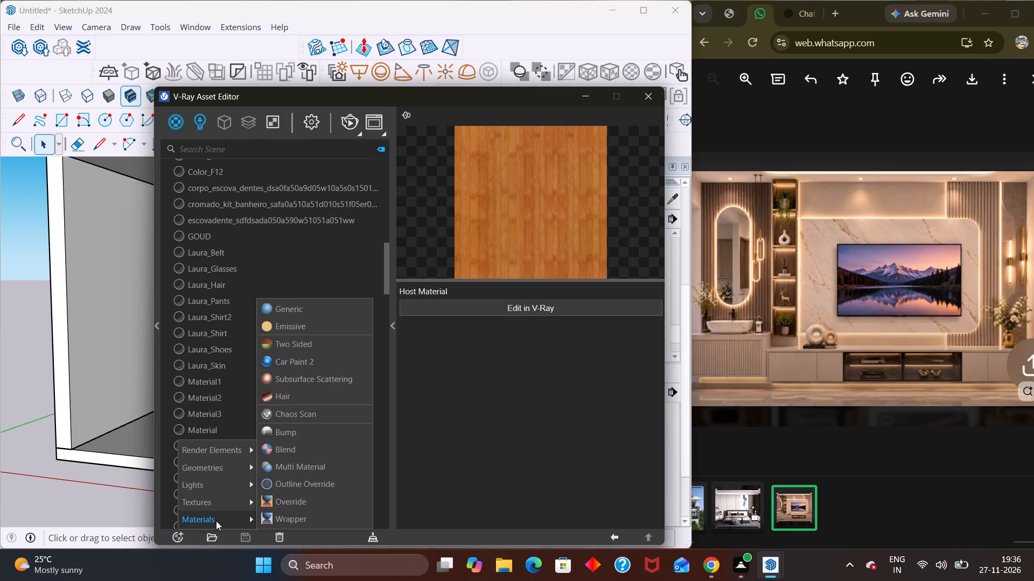
{"action": "left_click", "coordinate": [251, 519]}
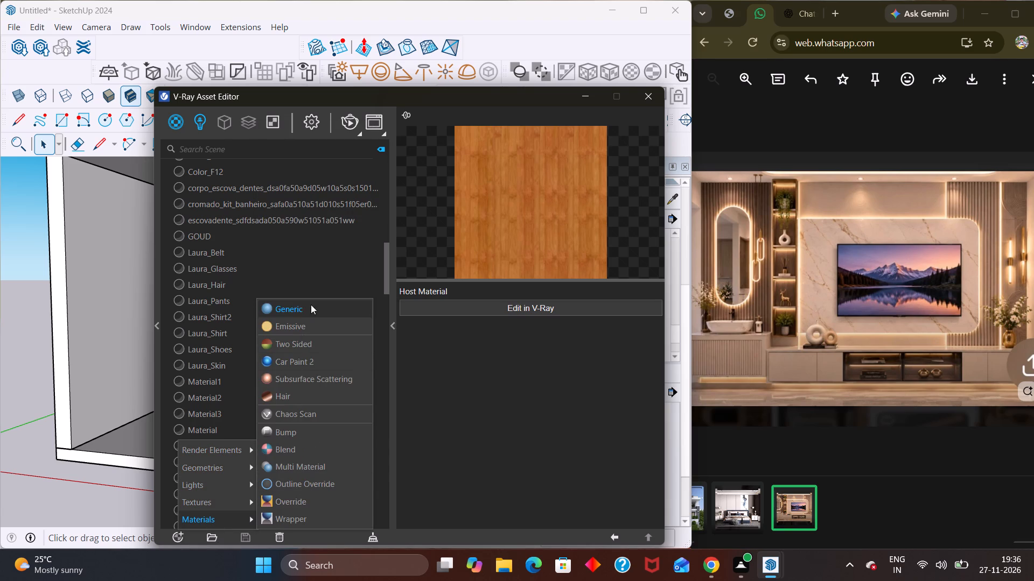
{"action": "left_click", "coordinate": [304, 308]}
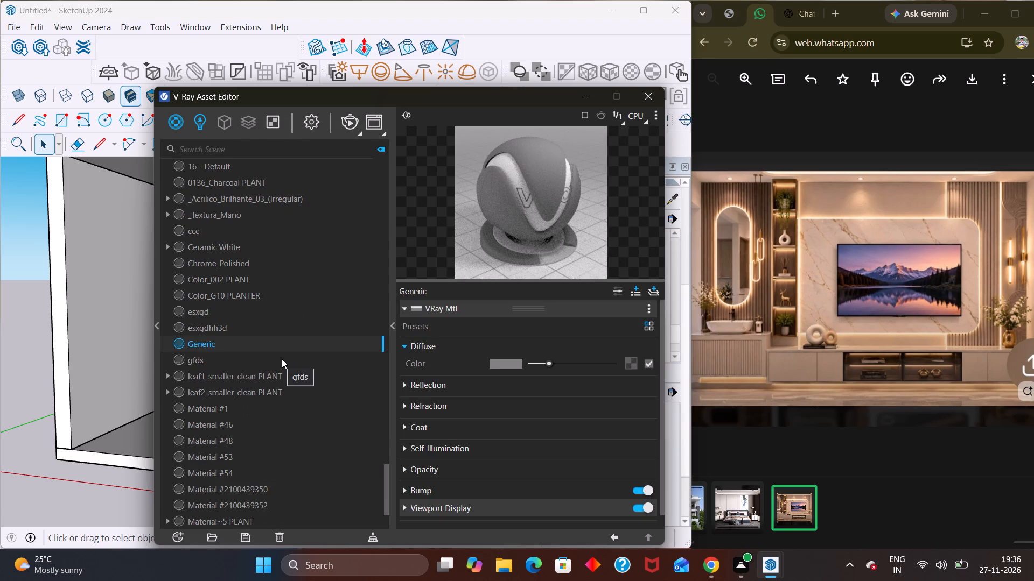
{"action": "type", "text": "glass"}
{"action": "double_click", "coordinate": [248, 341]}
{"action": "key", "text": "BackSpace"}
{"action": "key", "text": "BackSpace"}
{"action": "key", "text": "BackSpace"}
{"action": "key", "text": "BackSpace"}
{"action": "key", "text": "BackSpace"}
{"action": "key", "text": "BackSpace"}
{"action": "key", "text": "BackSpace"}
{"action": "key", "text": "BackSpace"}
{"action": "key", "text": "BackSpace"}
{"action": "key", "text": "BackSpace"}
{"action": "key", "text": "BackSpace"}
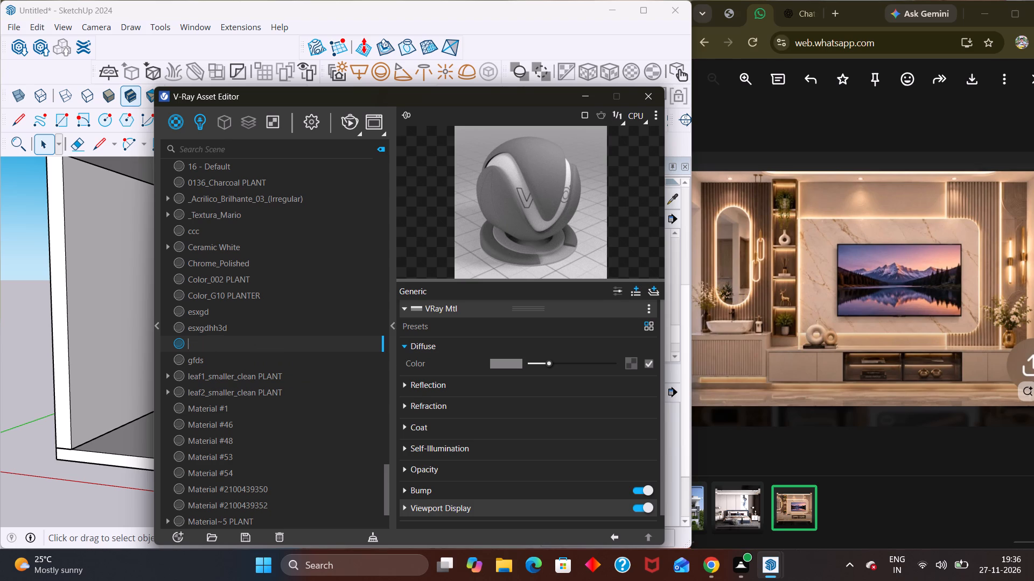
{"action": "type", "text": "glass"}
{"action": "key", "text": "space"}
Set the glass material's diffuse colour to black.
{"action": "scroll", "coordinate": [512, 353], "scroll_direction": "up", "scroll_amount": 3}
{"action": "left_click", "coordinate": [414, 350]}
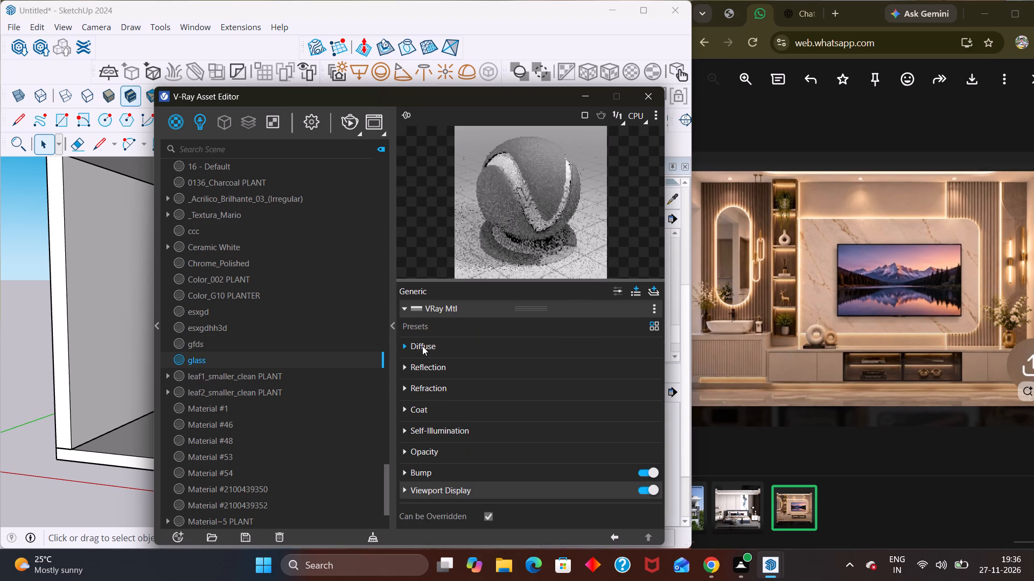
{"action": "left_click", "coordinate": [422, 346]}
{"action": "left_click_drag", "start_coordinate": [545, 364], "coordinate": [621, 358]}
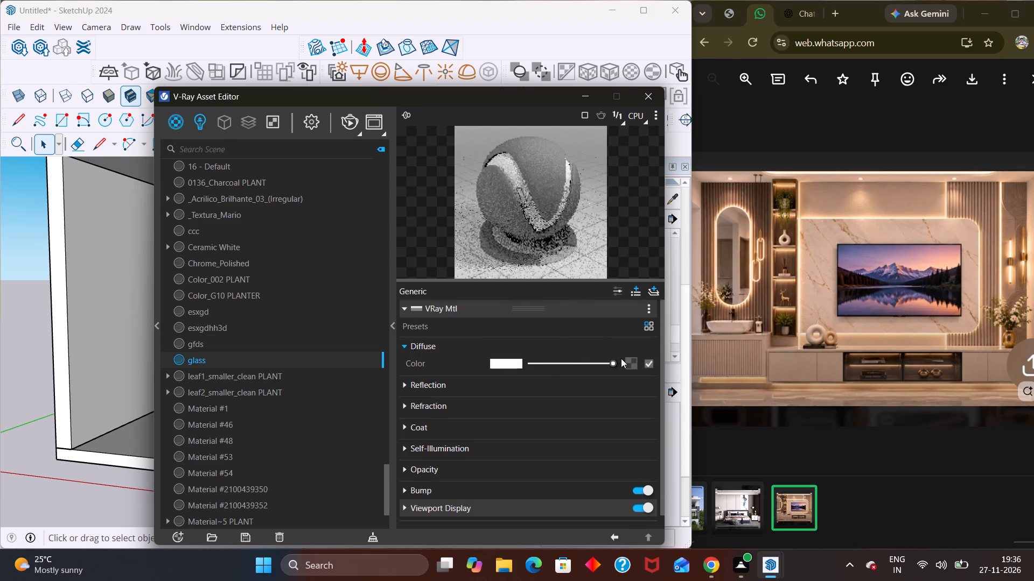
{"action": "left_click_drag", "start_coordinate": [621, 358], "coordinate": [631, 357]}
{"action": "left_click_drag", "start_coordinate": [612, 364], "coordinate": [471, 369]}
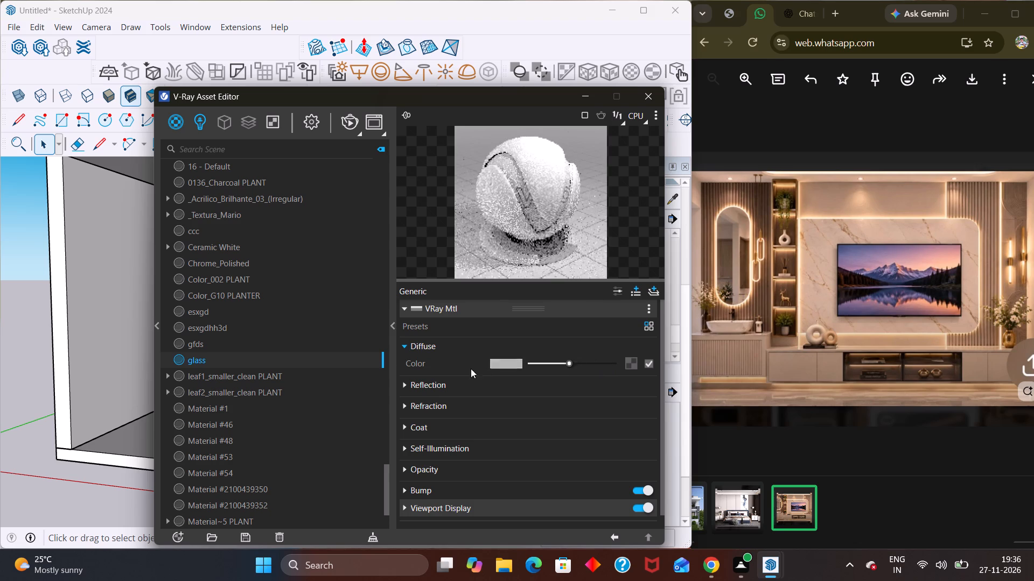
{"action": "left_click_drag", "start_coordinate": [471, 369], "coordinate": [425, 380]}
Configure the glass material's reflection: white colour, Fresnel off, Reflection IOR enabled, and surface control set to Use Roughness.
{"action": "left_click", "coordinate": [429, 391]}
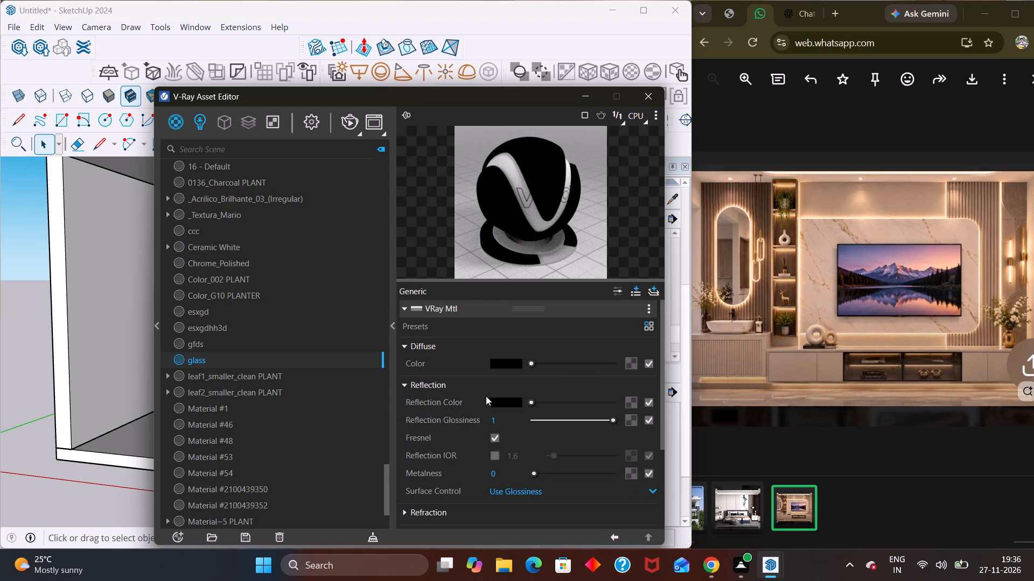
{"action": "left_click_drag", "start_coordinate": [533, 404], "coordinate": [656, 399]}
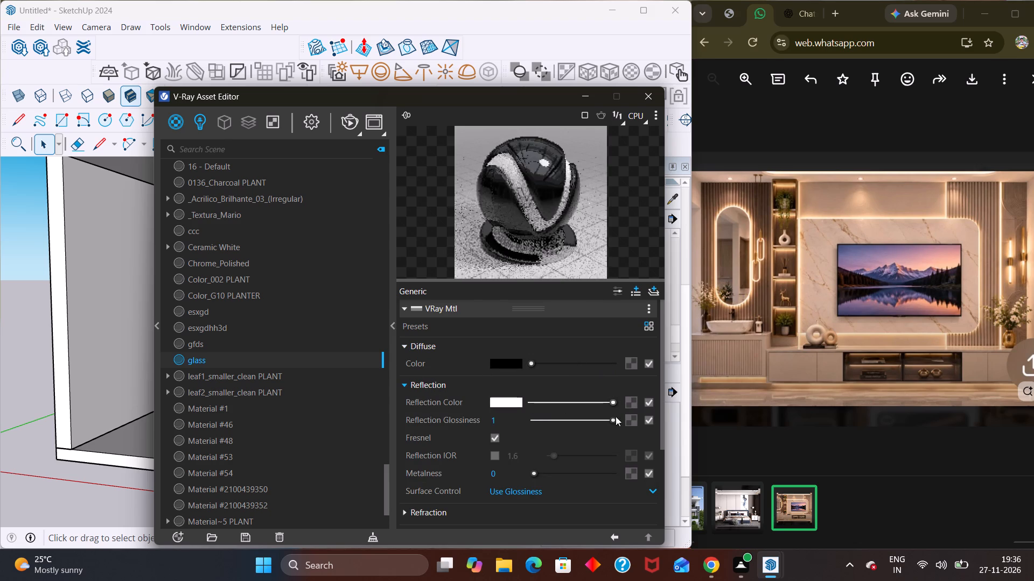
{"action": "left_click", "coordinate": [496, 435]}
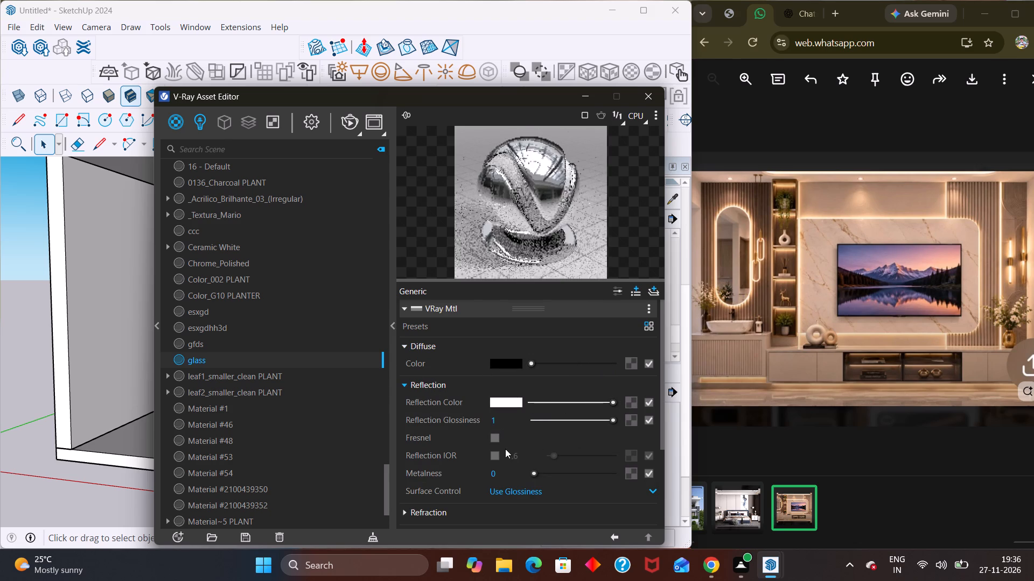
{"action": "left_click", "coordinate": [497, 457]}
{"action": "left_click", "coordinate": [533, 496]}
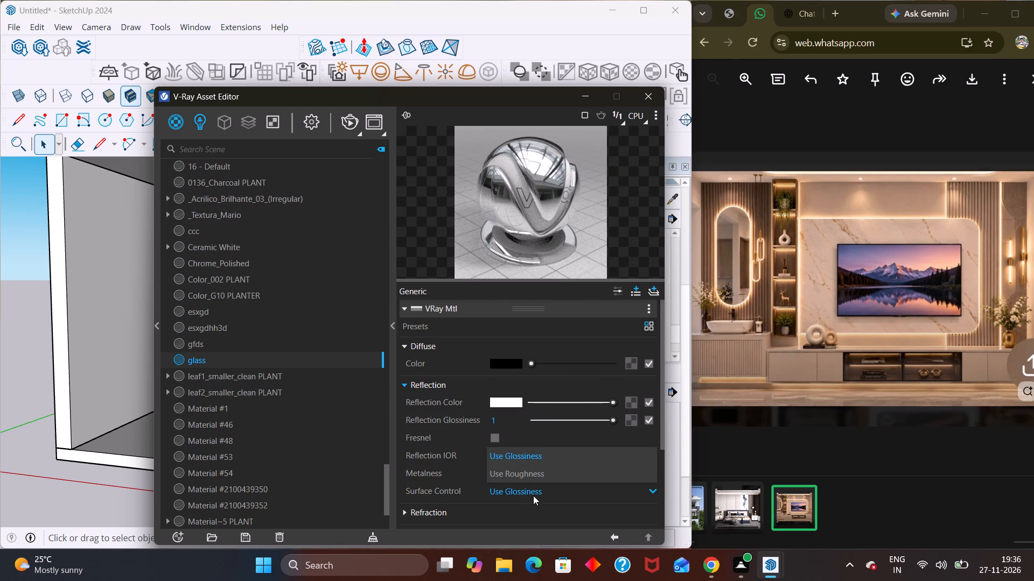
{"action": "double_click", "coordinate": [525, 491]}
{"action": "left_click", "coordinate": [518, 477]}
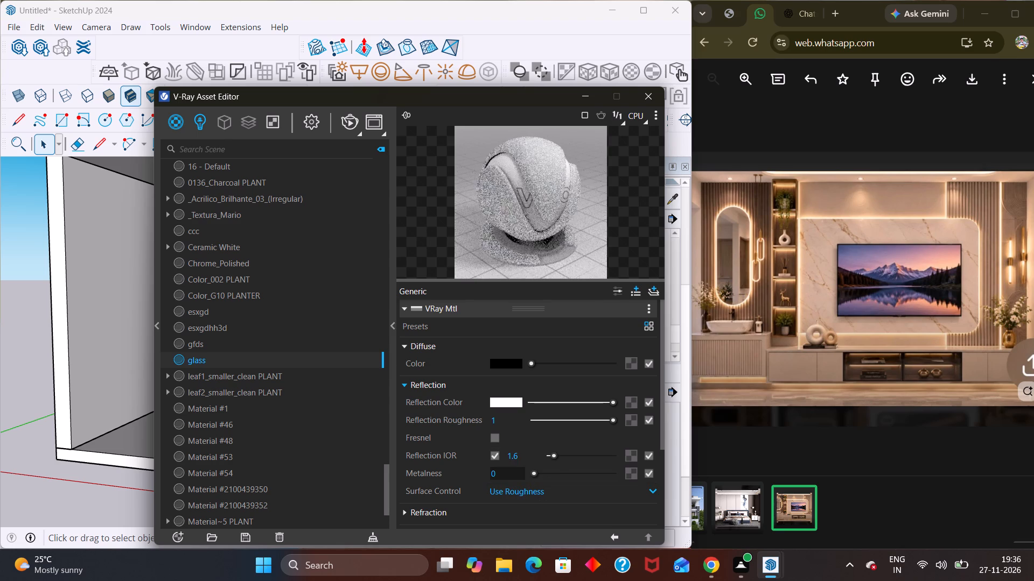
Set the glass material's reflection roughness to 0 and its Reflection IOR to 14.9, and close the Asset Editor.
{"action": "left_click_drag", "start_coordinate": [612, 414], "coordinate": [490, 435]}
{"action": "left_click_drag", "start_coordinate": [610, 420], "coordinate": [536, 423]}
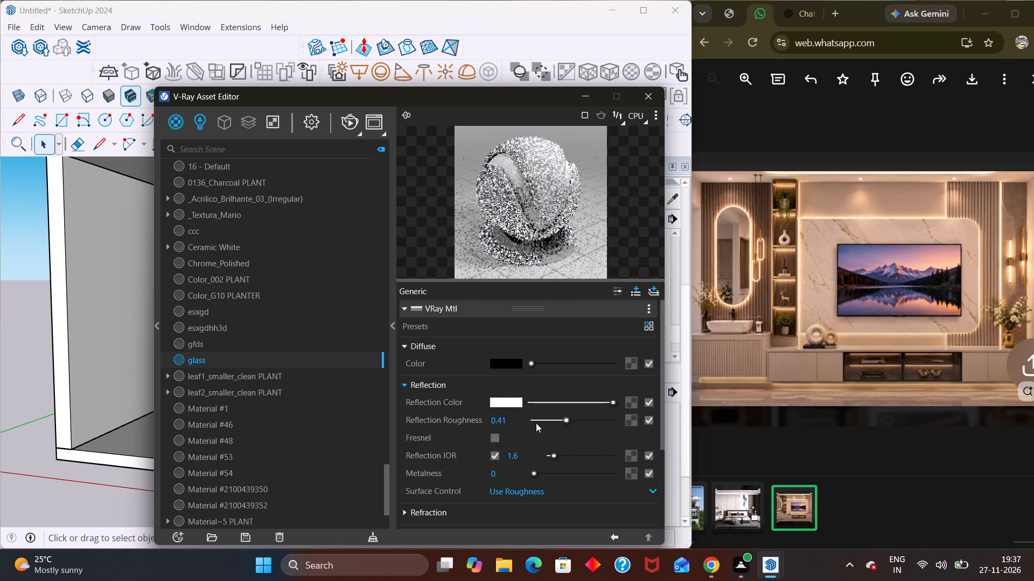
{"action": "left_click_drag", "start_coordinate": [536, 423], "coordinate": [477, 428]}
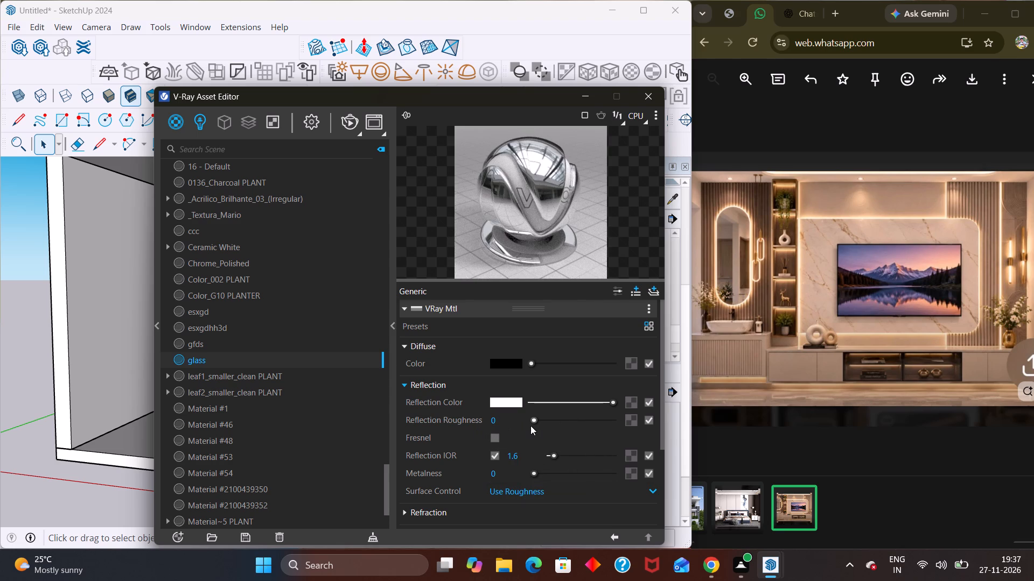
{"action": "left_click_drag", "start_coordinate": [556, 455], "coordinate": [588, 452]}
{"action": "left_click", "coordinate": [656, 103]}
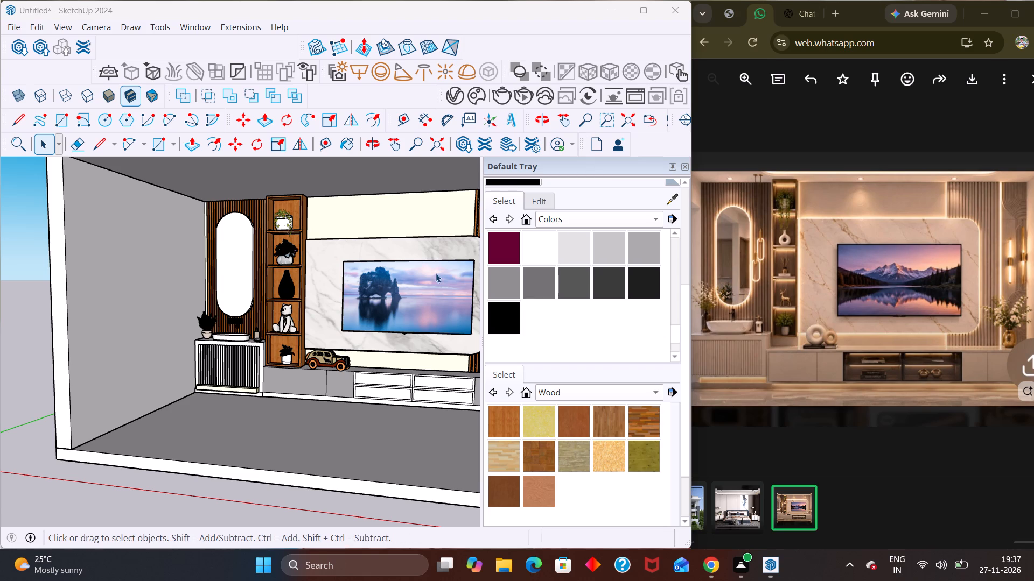
Apply the V-Ray glass material to the front face of the oval mirror inside its group, and exit the group.
{"action": "left_click", "coordinate": [244, 269]}
{"action": "scroll", "coordinate": [236, 264], "scroll_direction": "up", "scroll_amount": 2}
{"action": "triple_click", "coordinate": [236, 264]}
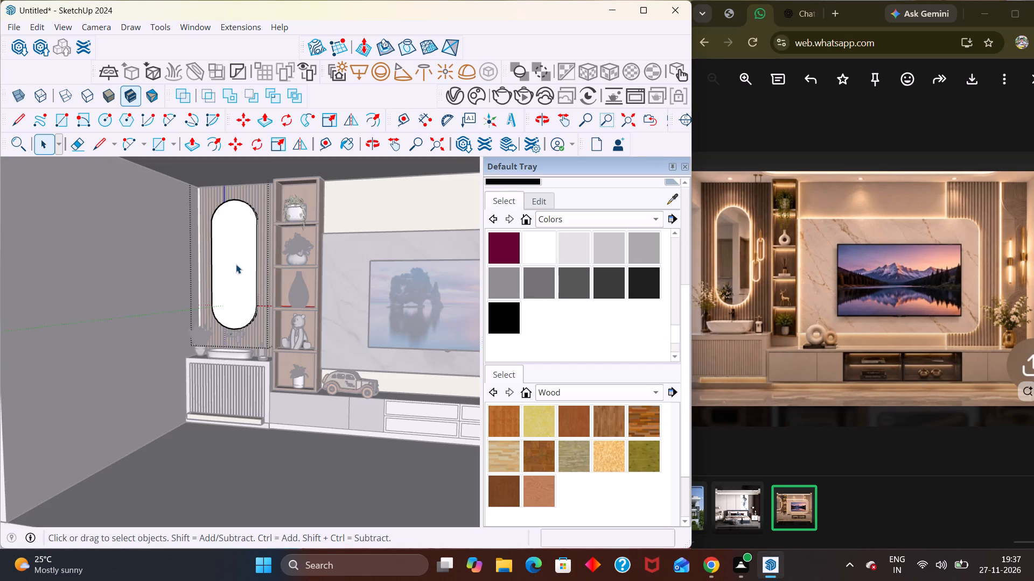
{"action": "scroll", "coordinate": [209, 234], "scroll_direction": "up", "scroll_amount": 3}
{"action": "left_click_drag", "start_coordinate": [229, 252], "coordinate": [234, 257]}
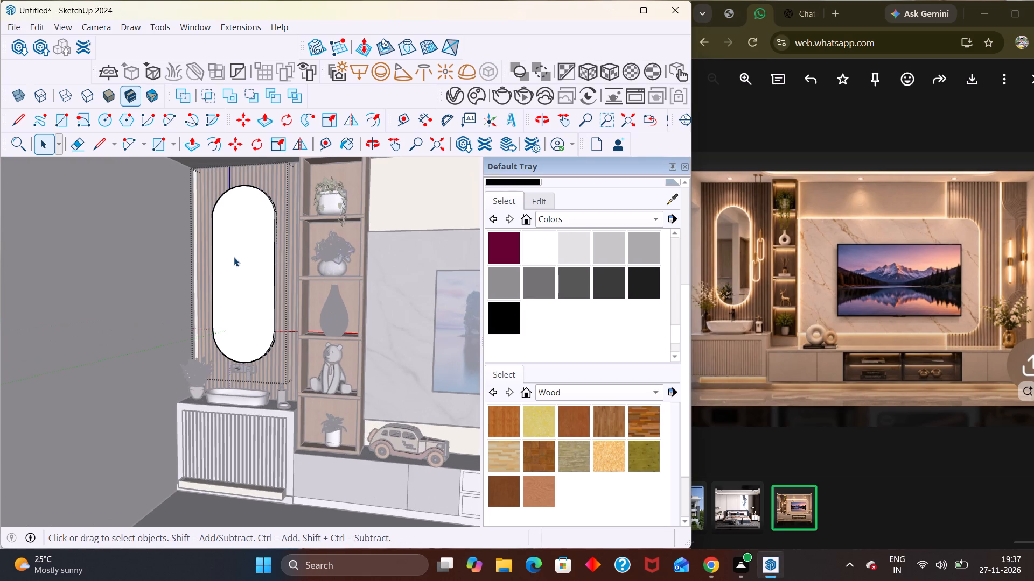
{"action": "left_click", "coordinate": [234, 257]}
{"action": "left_click", "coordinate": [242, 264]}
{"action": "scroll", "coordinate": [242, 264], "scroll_direction": "up", "scroll_amount": 1}
{"action": "middle_click_drag", "start_coordinate": [242, 265], "coordinate": [246, 328]}
{"action": "scroll", "coordinate": [242, 265], "scroll_direction": "up", "scroll_amount": 1}
{"action": "scroll", "coordinate": [295, 210], "scroll_direction": "up", "scroll_amount": 2}
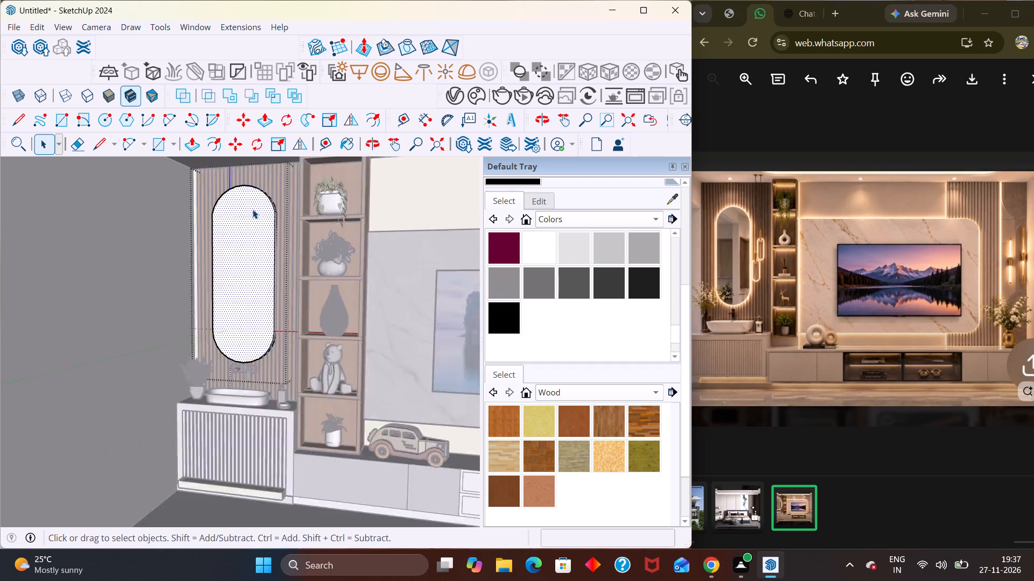
{"action": "scroll", "coordinate": [255, 216], "scroll_direction": "up", "scroll_amount": 2}
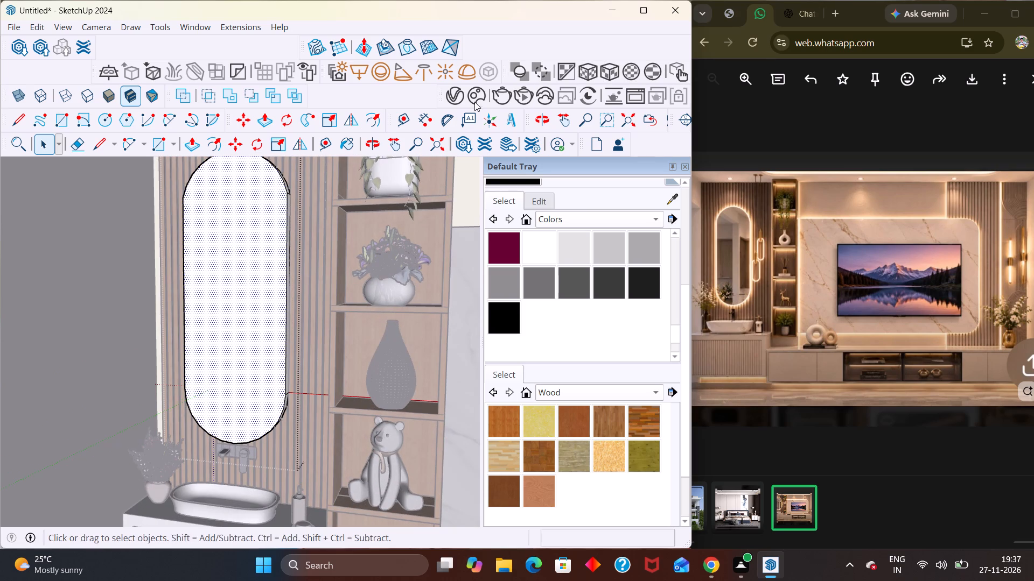
{"action": "left_click", "coordinate": [459, 98]}
{"action": "right_click", "coordinate": [297, 362]}
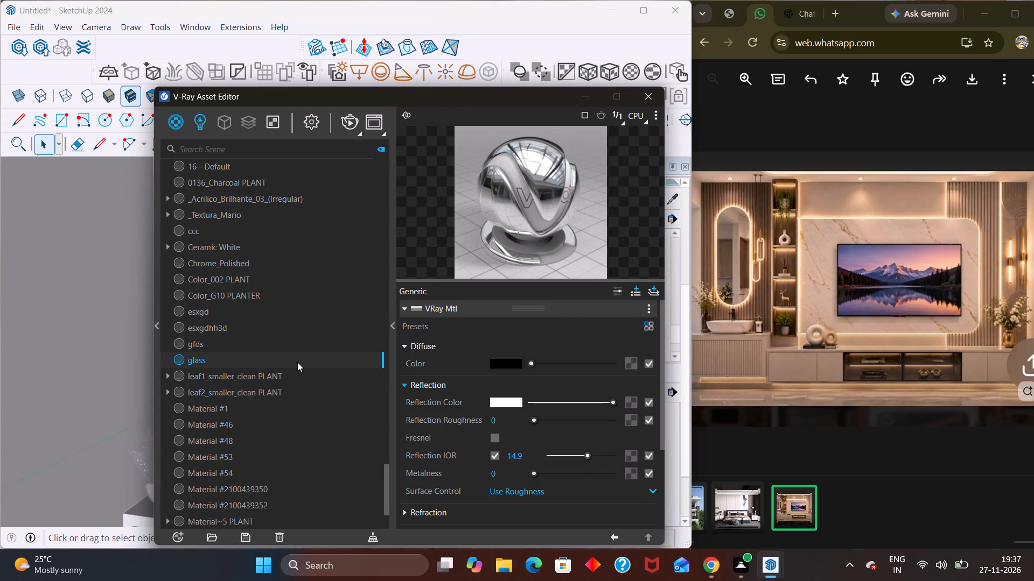
{"action": "left_click", "coordinate": [341, 214]}
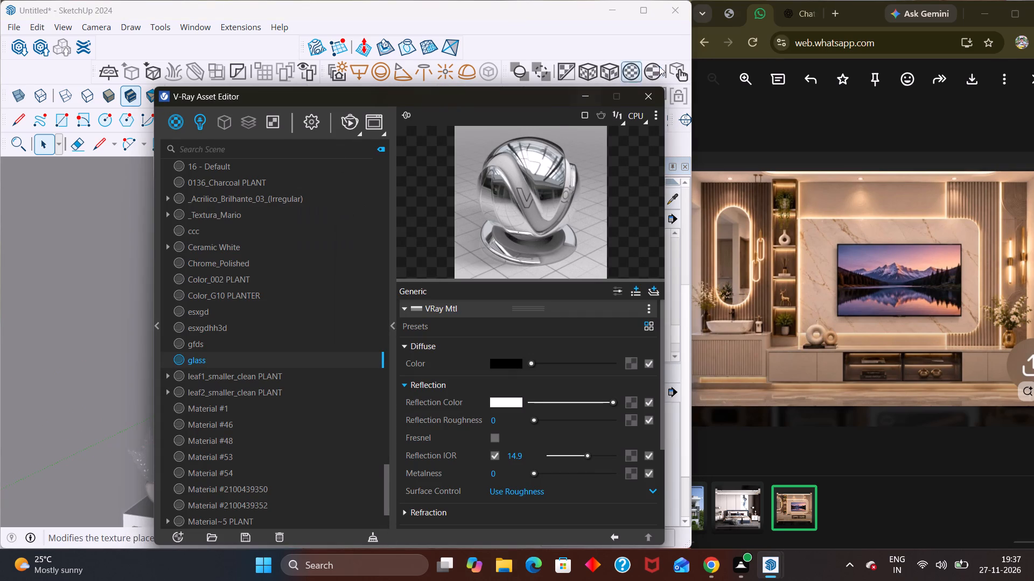
{"action": "left_click", "coordinate": [646, 100]}
{"action": "scroll", "coordinate": [295, 346], "scroll_direction": "down", "scroll_amount": 4}
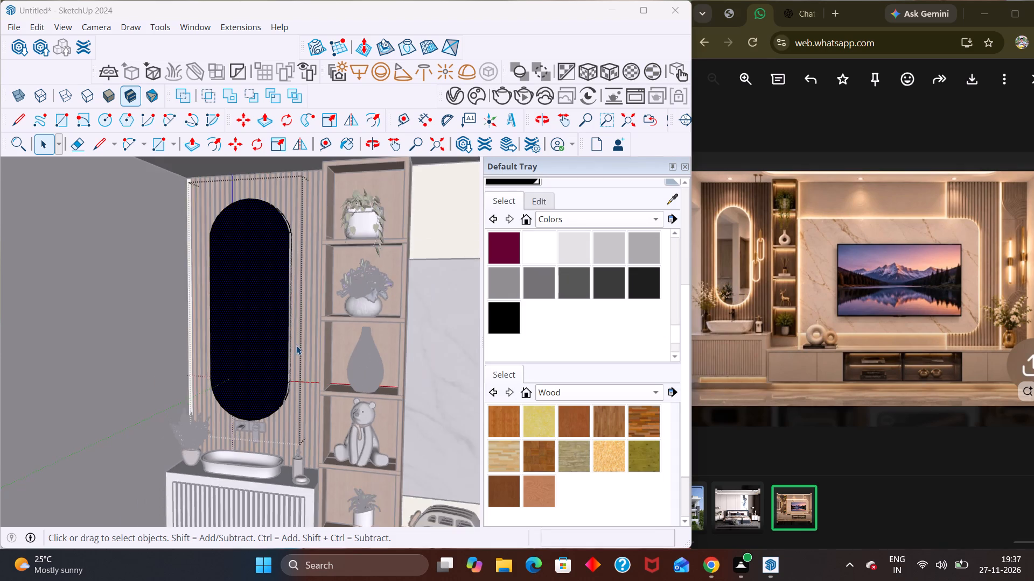
{"action": "scroll", "coordinate": [296, 345], "scroll_direction": "down", "scroll_amount": 11}
{"action": "left_click", "coordinate": [152, 387]}
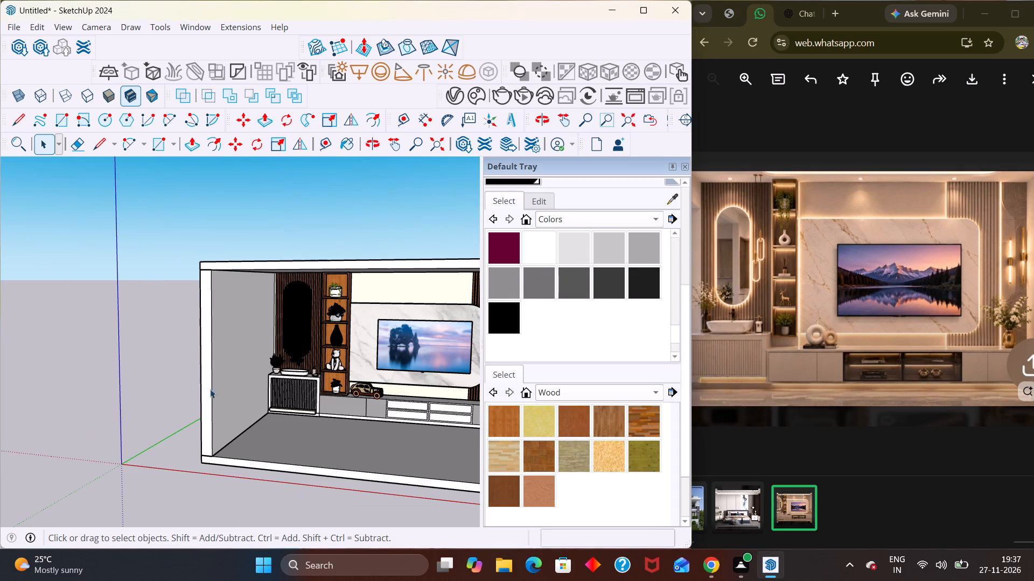
{"action": "left_click", "coordinate": [238, 499]}
Start an interactive V-Ray render framed on the mirror, basin and wooden display shelf.
{"action": "middle_click_drag", "start_coordinate": [228, 327], "coordinate": [294, 307]}
{"action": "scroll", "coordinate": [294, 306], "scroll_direction": "up", "scroll_amount": 2}
{"action": "middle_click_drag", "start_coordinate": [309, 318], "coordinate": [239, 318]}
{"action": "scroll", "coordinate": [234, 329], "scroll_direction": "up", "scroll_amount": 3}
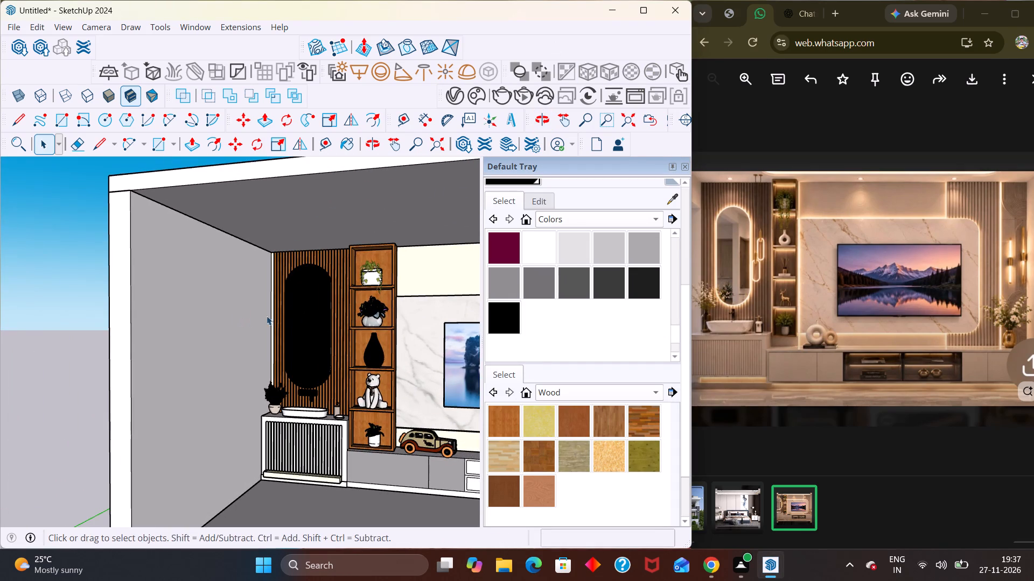
{"action": "middle_click_drag", "start_coordinate": [366, 288], "coordinate": [360, 279]}
{"action": "scroll", "coordinate": [361, 281], "scroll_direction": "up", "scroll_amount": 1}
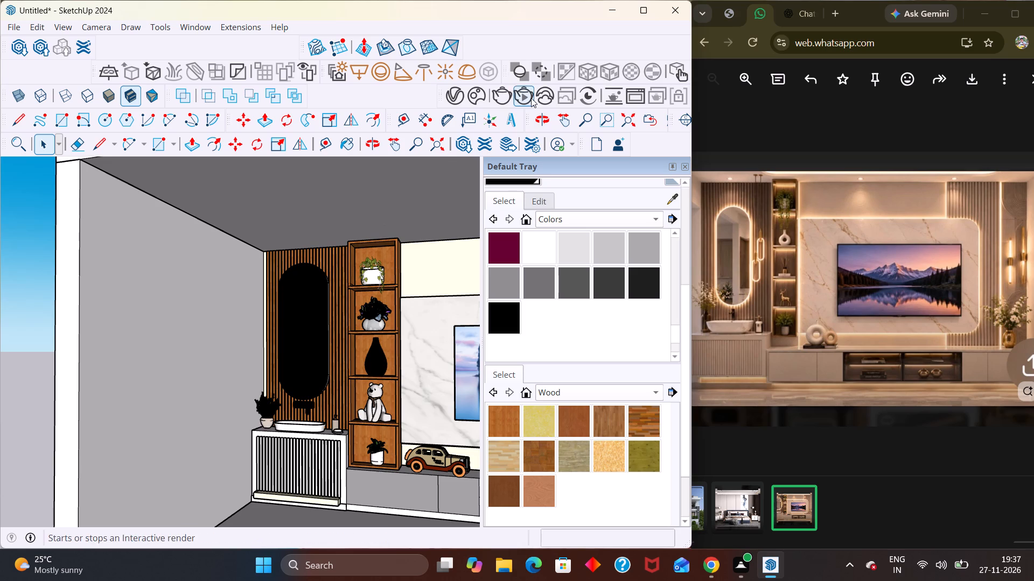
{"action": "left_click", "coordinate": [526, 94]}
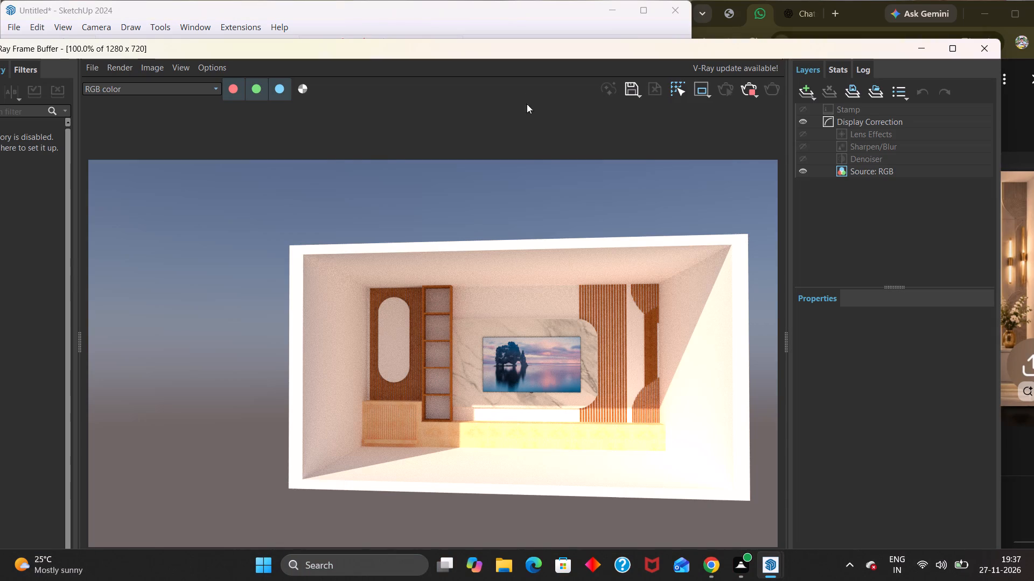
Examine the oval mirror's reflection and the surrounding slatted panel and shelf closely in the rendered image.
{"action": "scroll", "coordinate": [390, 385], "scroll_direction": "up", "scroll_amount": 3}
{"action": "scroll", "coordinate": [404, 361], "scroll_direction": "down", "scroll_amount": 3}
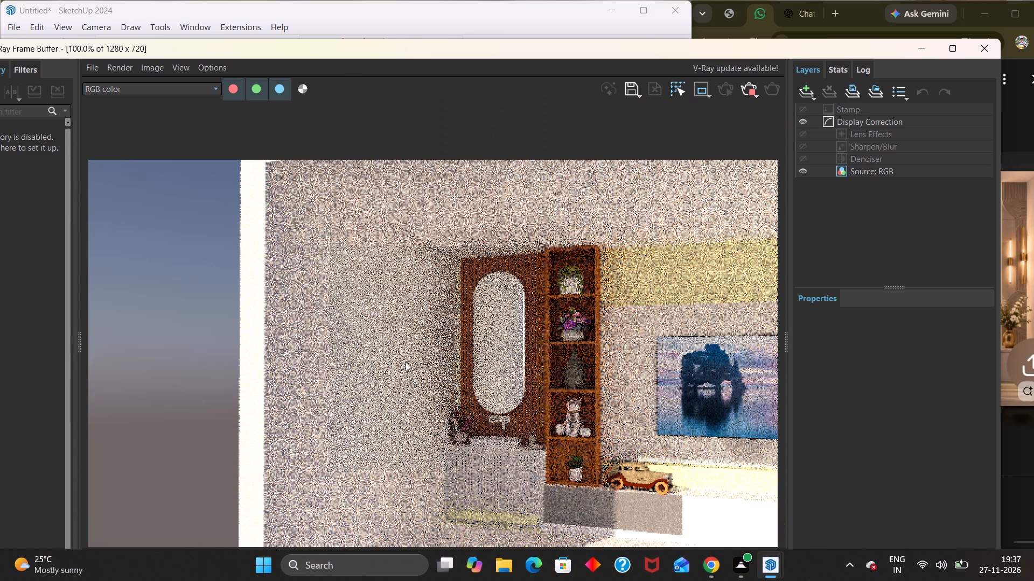
{"action": "scroll", "coordinate": [578, 367], "scroll_direction": "up", "scroll_amount": 2}
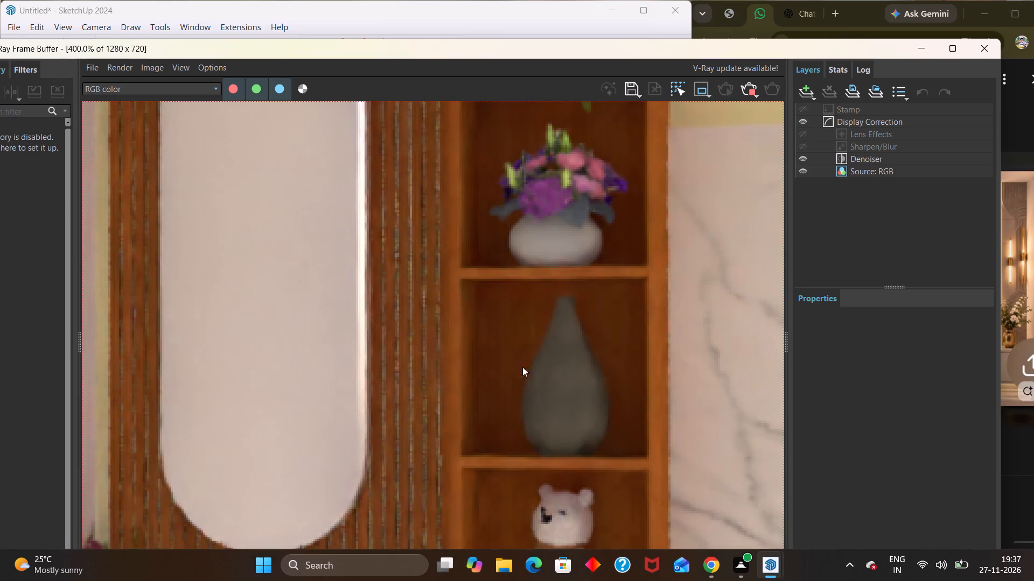
{"action": "scroll", "coordinate": [487, 364], "scroll_direction": "down", "scroll_amount": 2}
{"action": "middle_click_drag", "start_coordinate": [494, 400], "coordinate": [497, 418]}
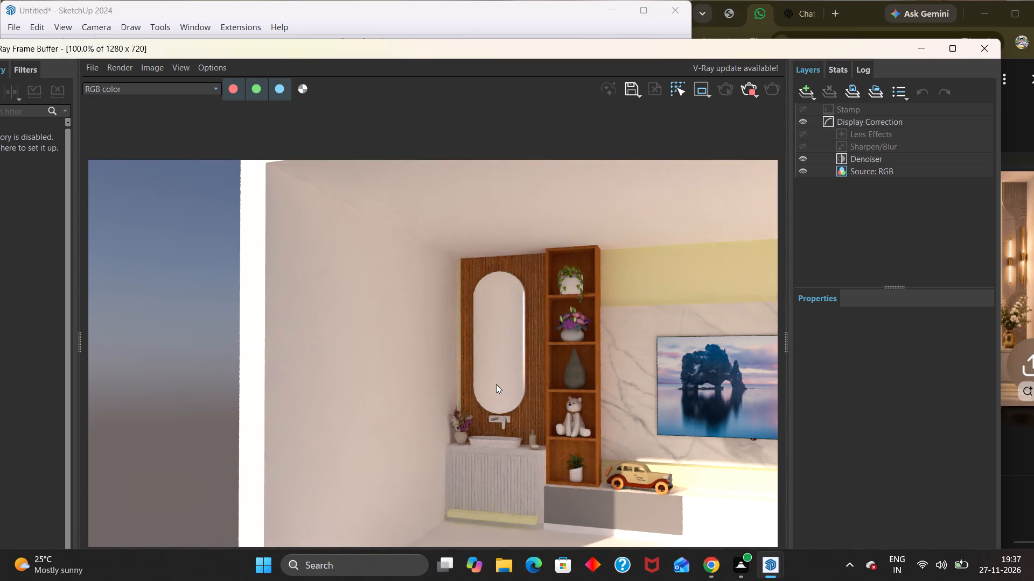
{"action": "middle_click_drag", "start_coordinate": [491, 387], "coordinate": [489, 410]}
{"action": "scroll", "coordinate": [519, 359], "scroll_direction": "up", "scroll_amount": 2}
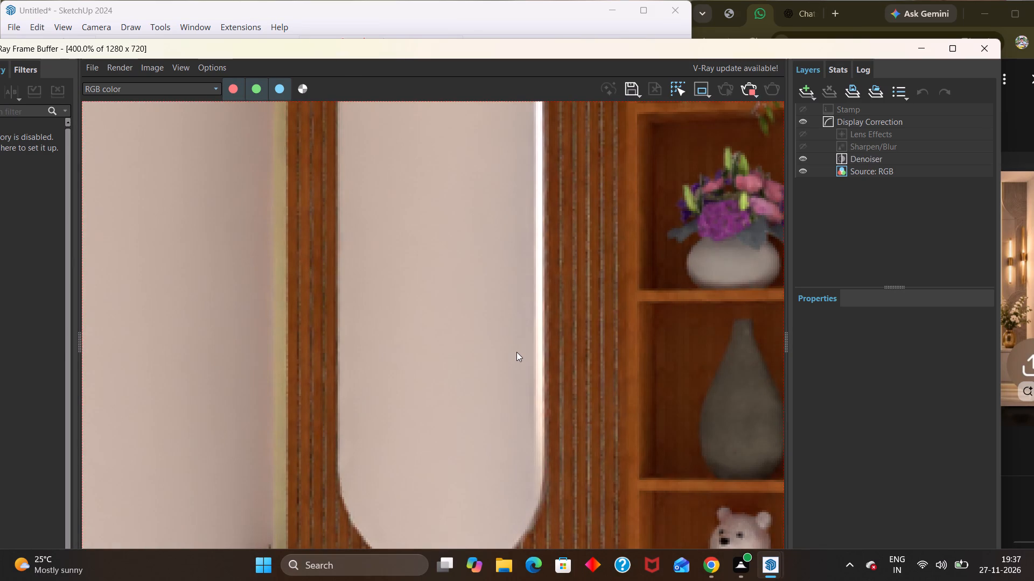
{"action": "scroll", "coordinate": [513, 351], "scroll_direction": "down", "scroll_amount": 5}
{"action": "scroll", "coordinate": [465, 348], "scroll_direction": "up", "scroll_amount": 4}
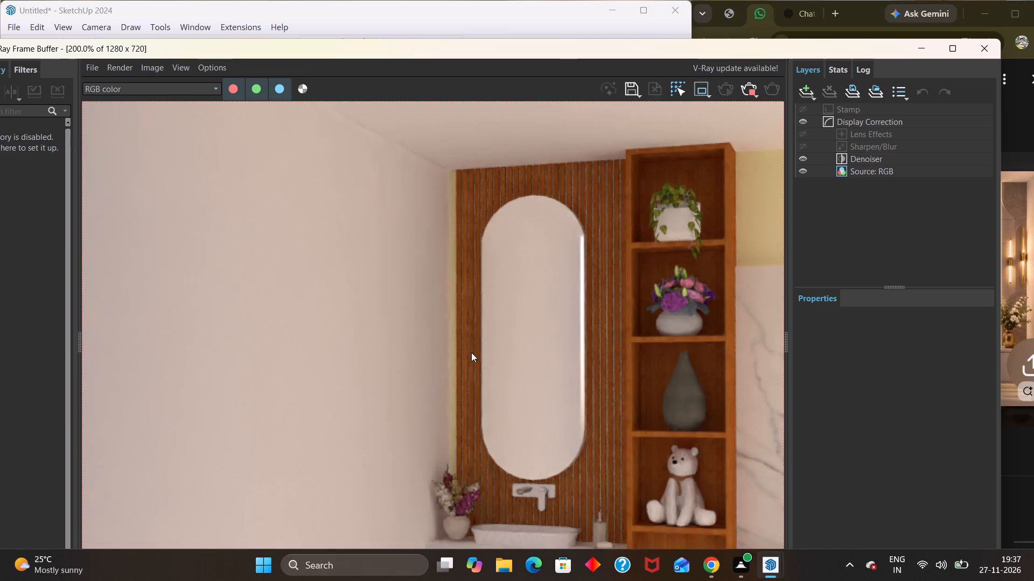
{"action": "scroll", "coordinate": [471, 352], "scroll_direction": "down", "scroll_amount": 1}
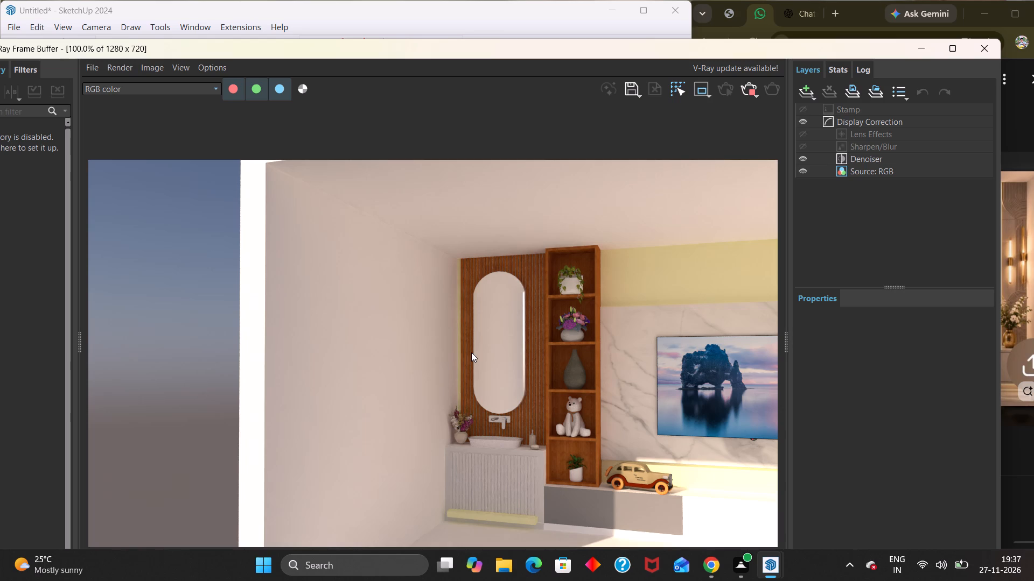
Restart the V-Ray render to check the mirror again, and close the Frame Buffer.
{"action": "left_click", "coordinate": [753, 91]}
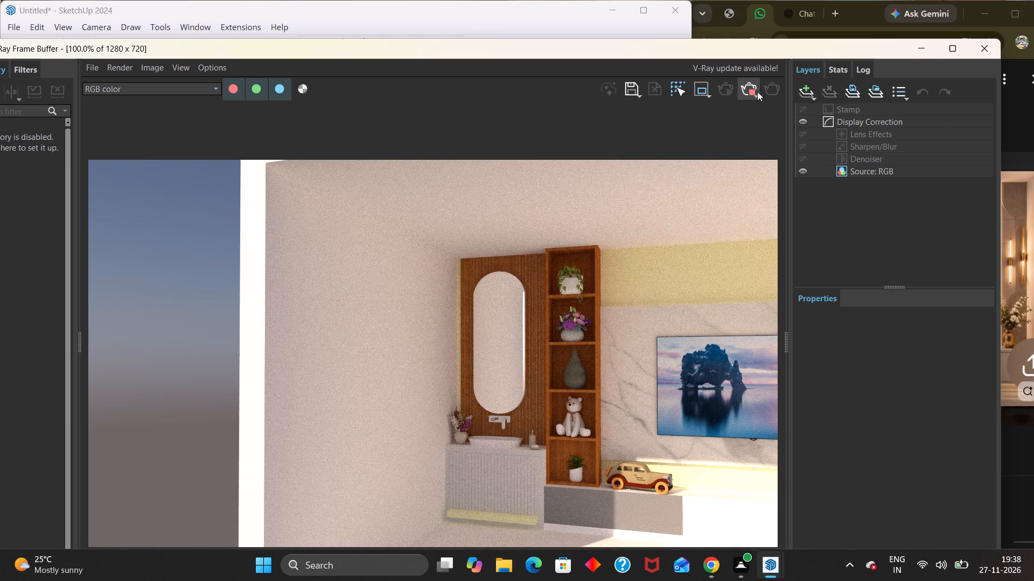
{"action": "left_click", "coordinate": [730, 89]}
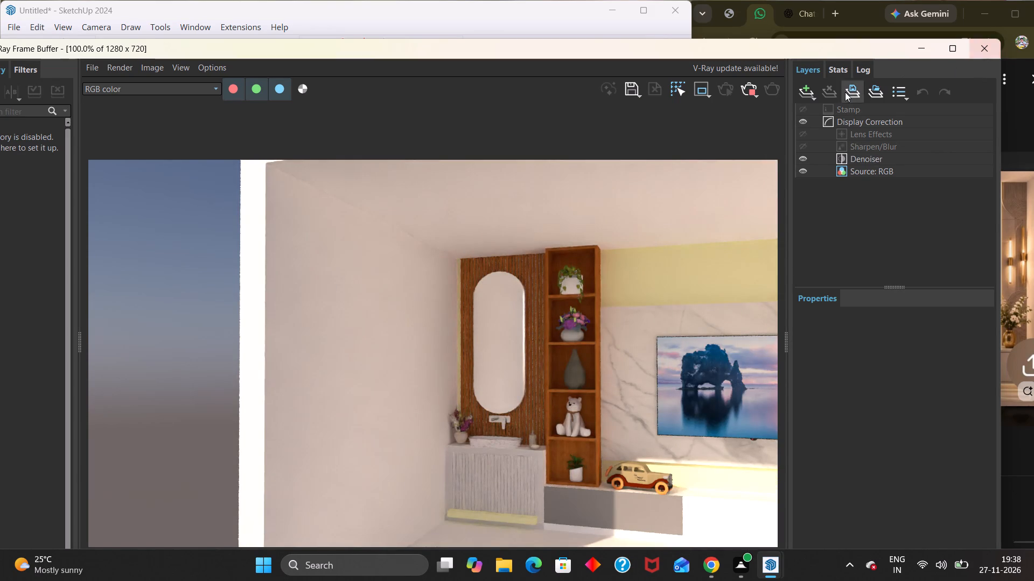
{"action": "left_click", "coordinate": [758, 95]}
{"action": "left_click", "coordinate": [977, 45]}
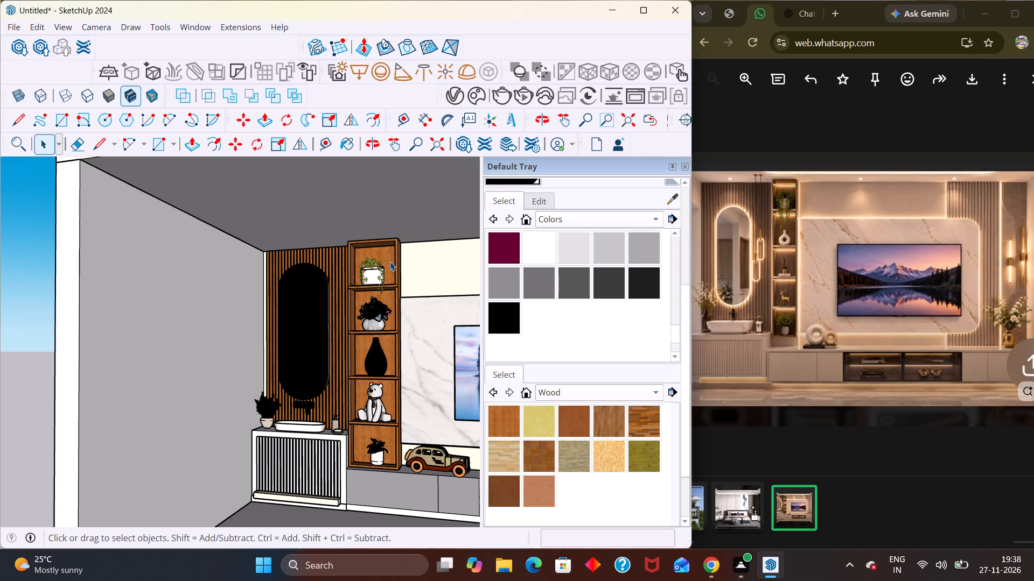
Select the oval mirror, reopen the glass material in the Asset Editor, and open its diffuse colour for editing.
{"action": "left_click", "coordinate": [321, 360]}
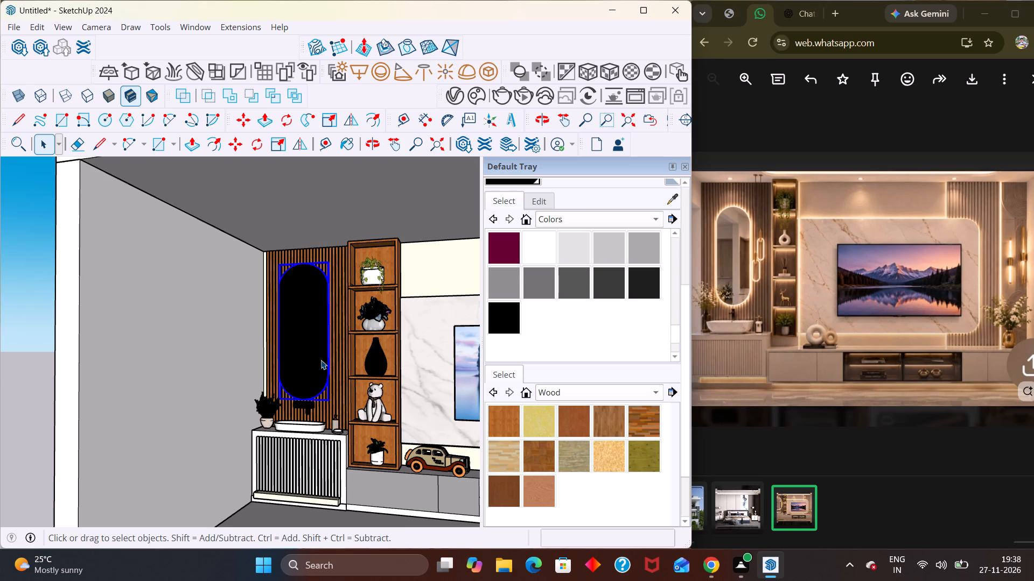
{"action": "left_click", "coordinate": [452, 104]}
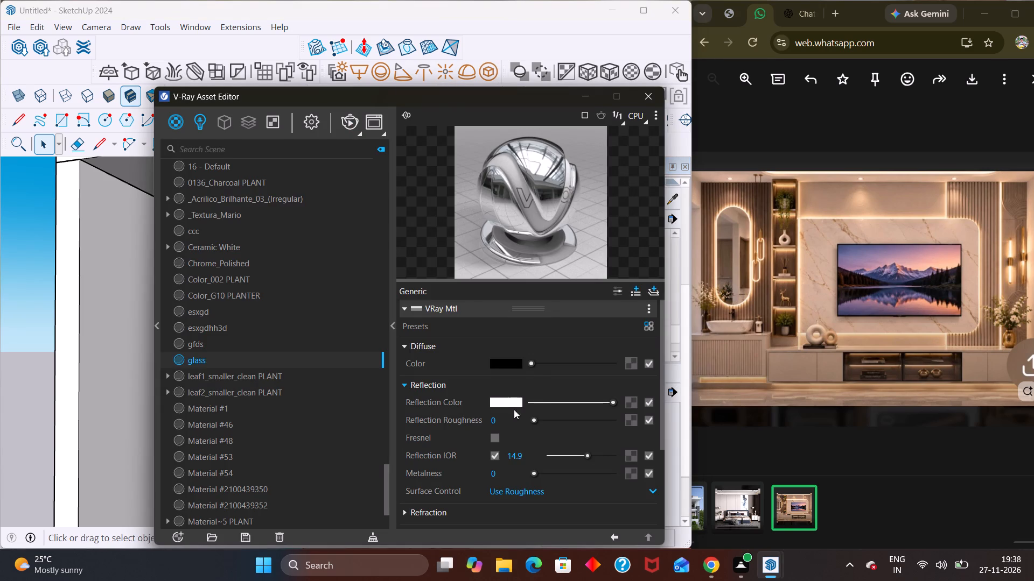
{"action": "left_click_drag", "start_coordinate": [527, 364], "coordinate": [589, 365]}
{"action": "left_click", "coordinate": [522, 362]}
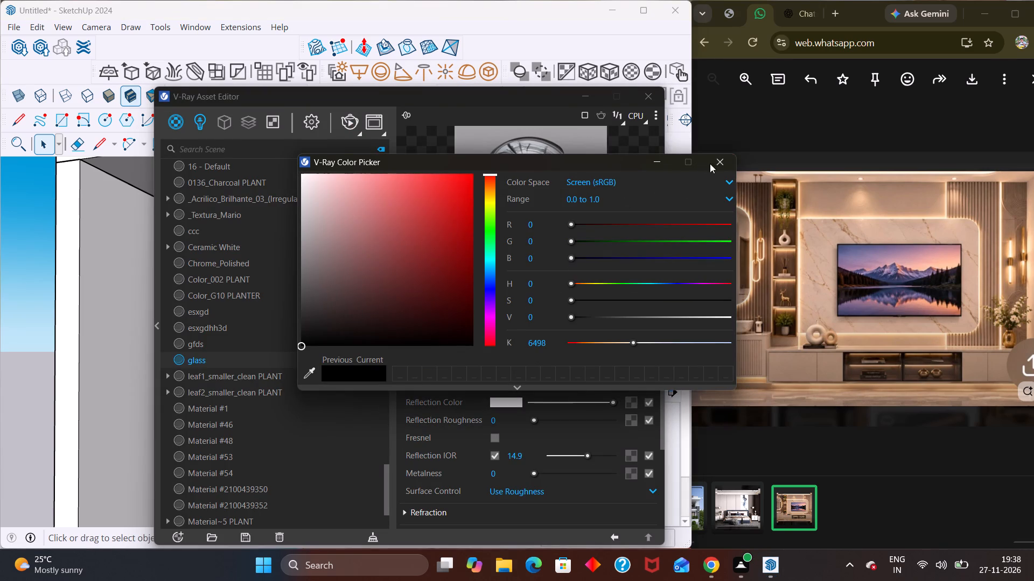
{"action": "left_click", "coordinate": [714, 164]}
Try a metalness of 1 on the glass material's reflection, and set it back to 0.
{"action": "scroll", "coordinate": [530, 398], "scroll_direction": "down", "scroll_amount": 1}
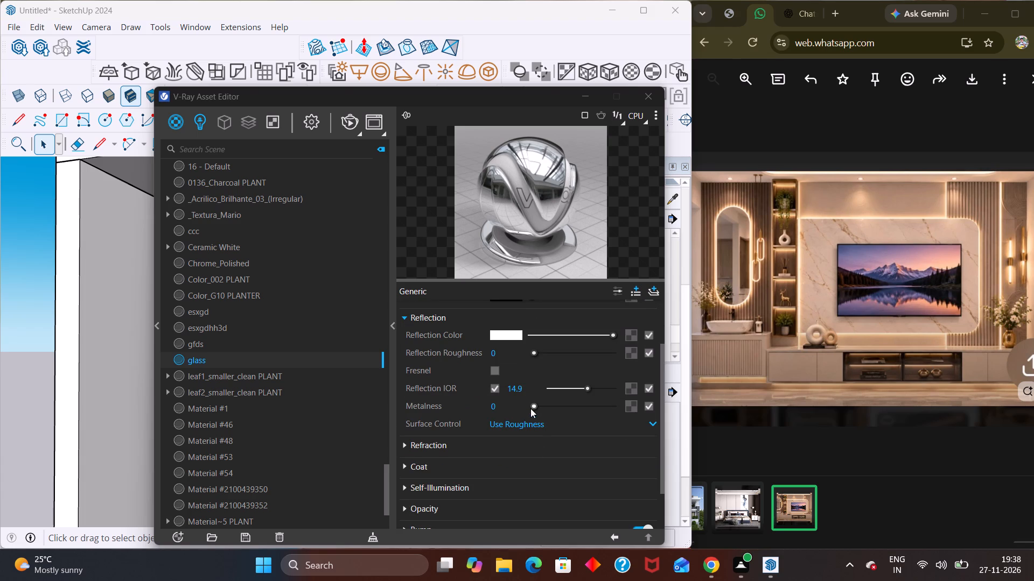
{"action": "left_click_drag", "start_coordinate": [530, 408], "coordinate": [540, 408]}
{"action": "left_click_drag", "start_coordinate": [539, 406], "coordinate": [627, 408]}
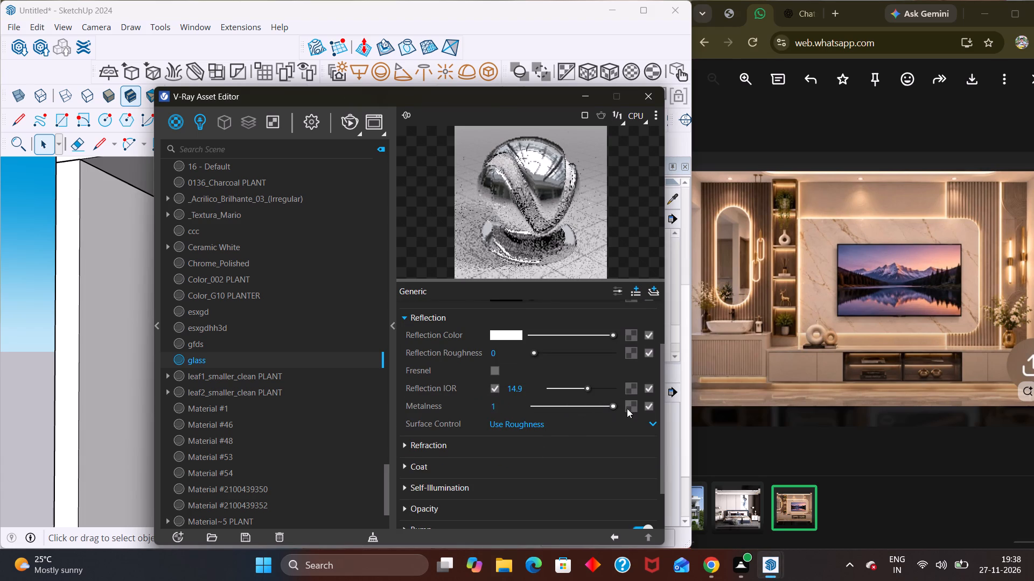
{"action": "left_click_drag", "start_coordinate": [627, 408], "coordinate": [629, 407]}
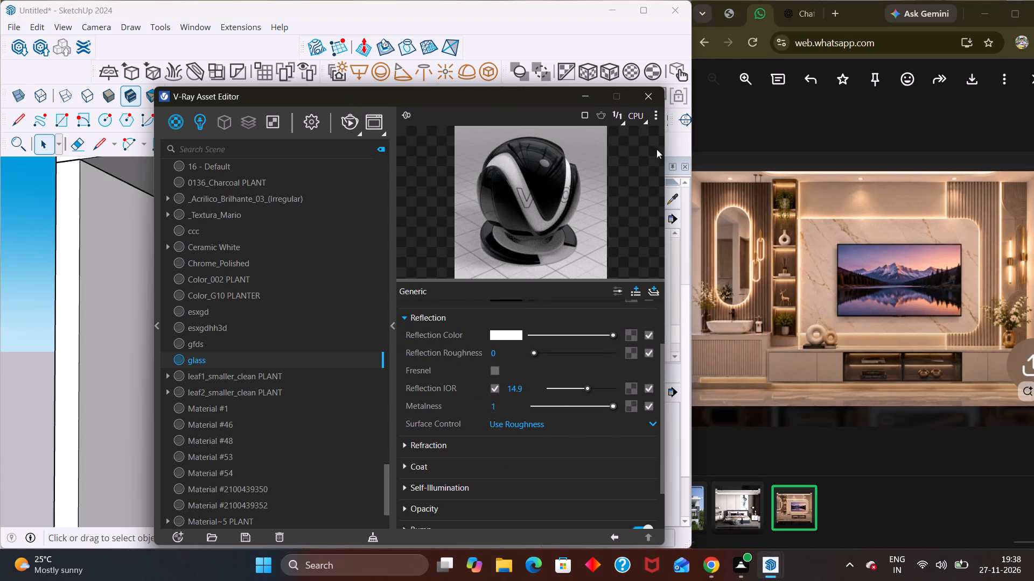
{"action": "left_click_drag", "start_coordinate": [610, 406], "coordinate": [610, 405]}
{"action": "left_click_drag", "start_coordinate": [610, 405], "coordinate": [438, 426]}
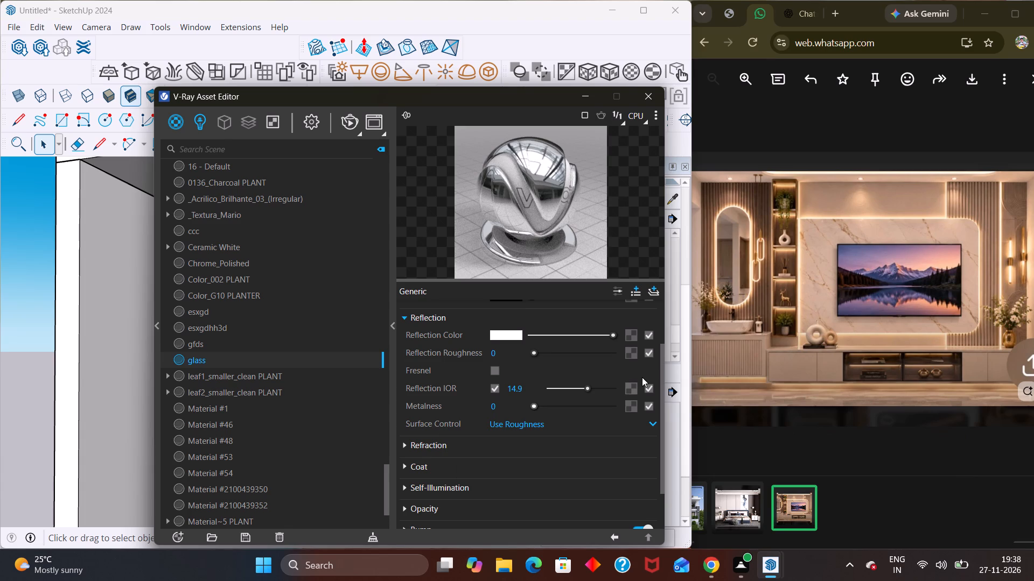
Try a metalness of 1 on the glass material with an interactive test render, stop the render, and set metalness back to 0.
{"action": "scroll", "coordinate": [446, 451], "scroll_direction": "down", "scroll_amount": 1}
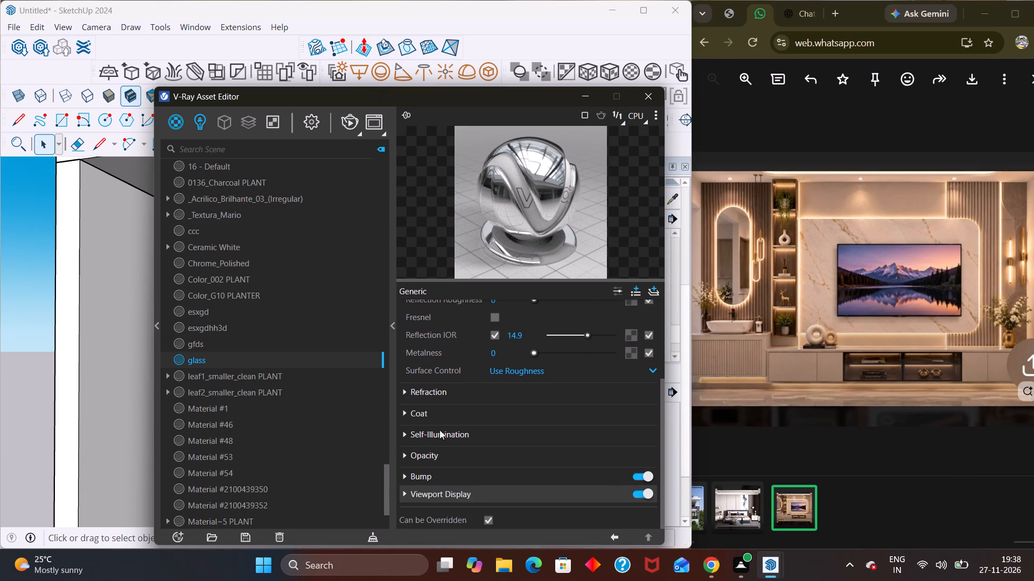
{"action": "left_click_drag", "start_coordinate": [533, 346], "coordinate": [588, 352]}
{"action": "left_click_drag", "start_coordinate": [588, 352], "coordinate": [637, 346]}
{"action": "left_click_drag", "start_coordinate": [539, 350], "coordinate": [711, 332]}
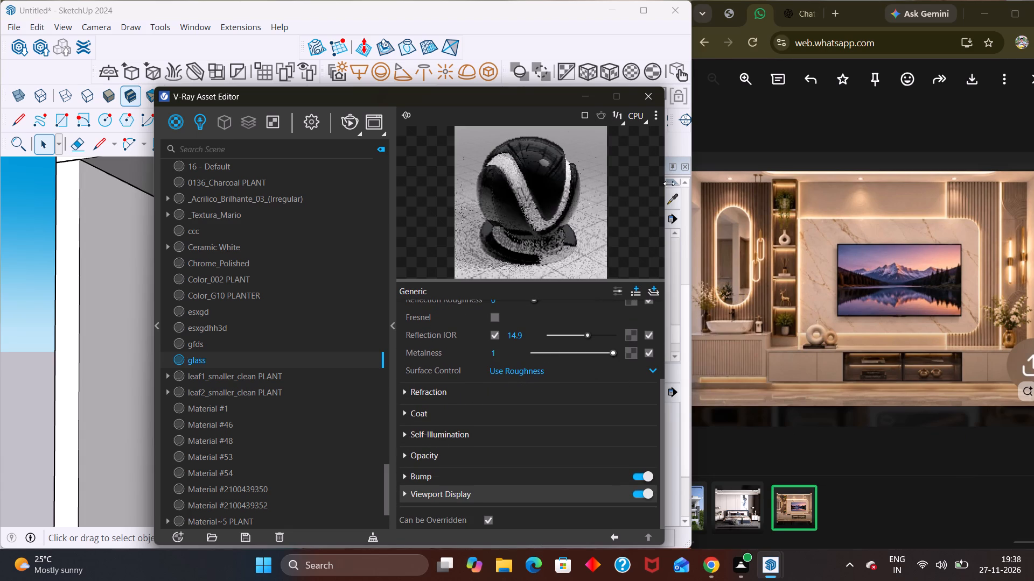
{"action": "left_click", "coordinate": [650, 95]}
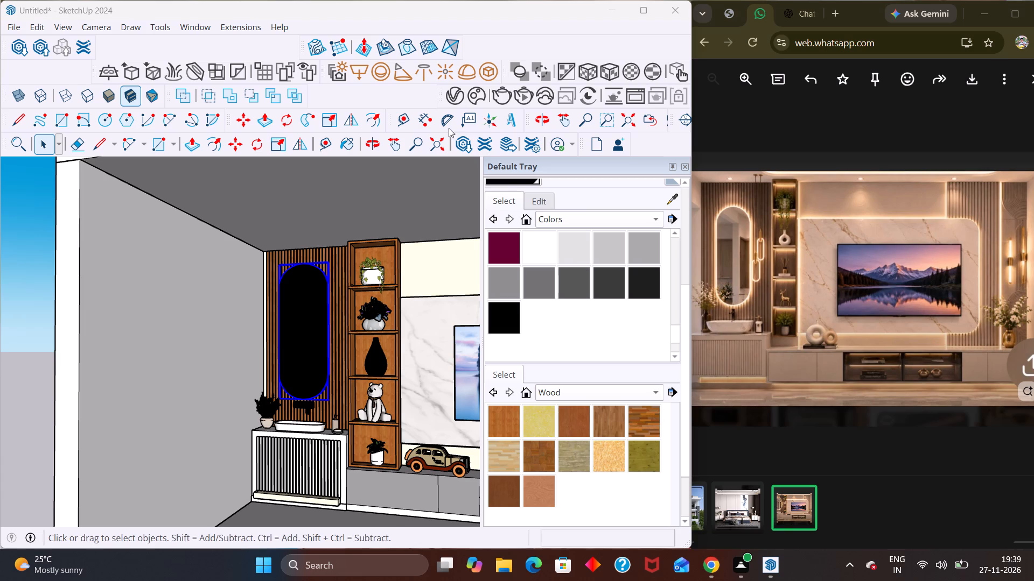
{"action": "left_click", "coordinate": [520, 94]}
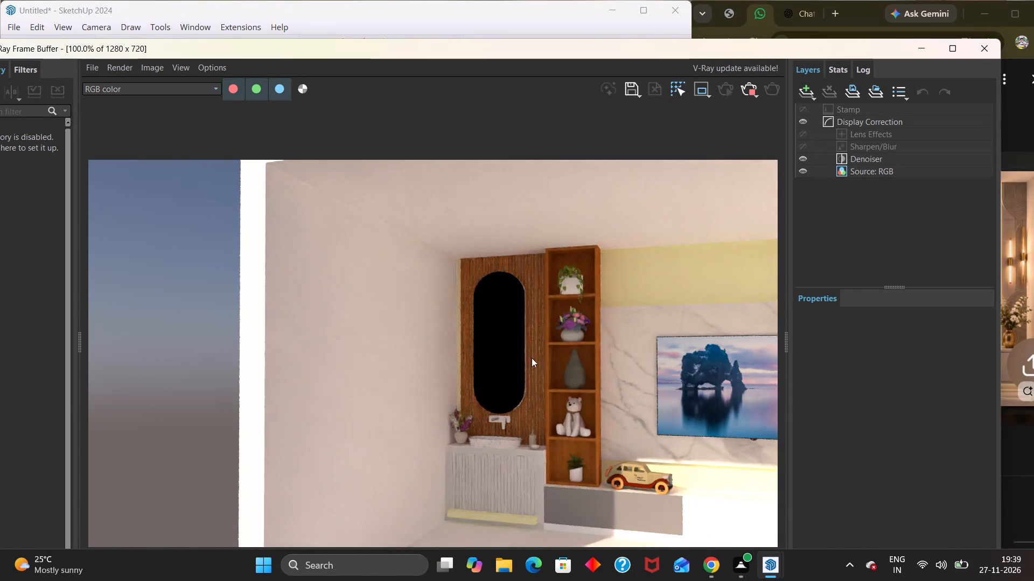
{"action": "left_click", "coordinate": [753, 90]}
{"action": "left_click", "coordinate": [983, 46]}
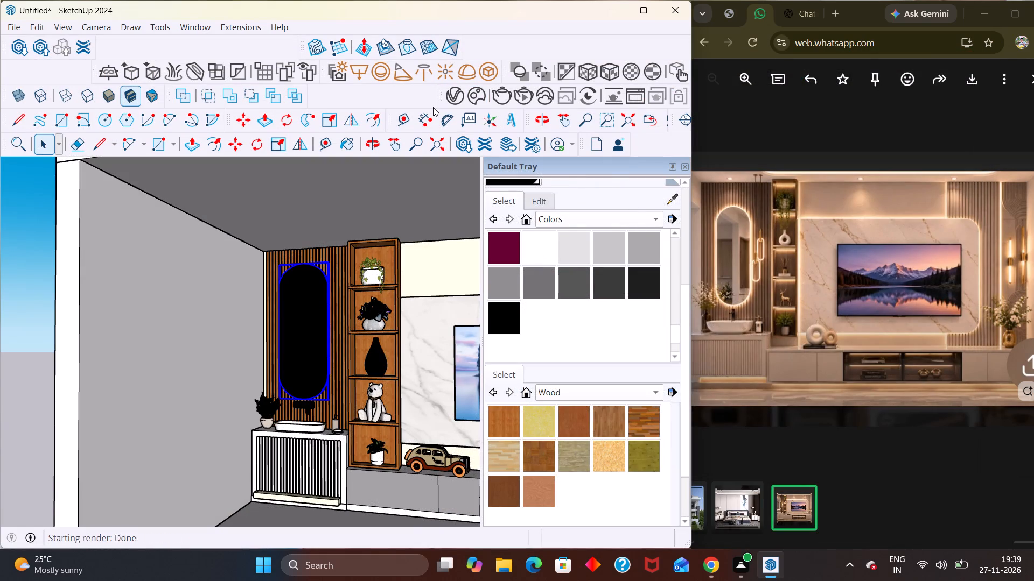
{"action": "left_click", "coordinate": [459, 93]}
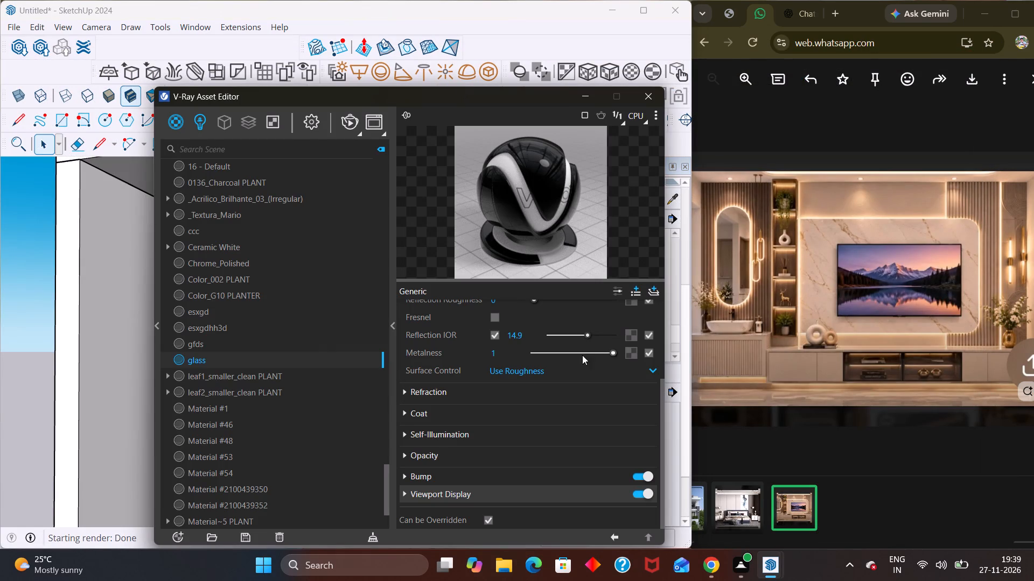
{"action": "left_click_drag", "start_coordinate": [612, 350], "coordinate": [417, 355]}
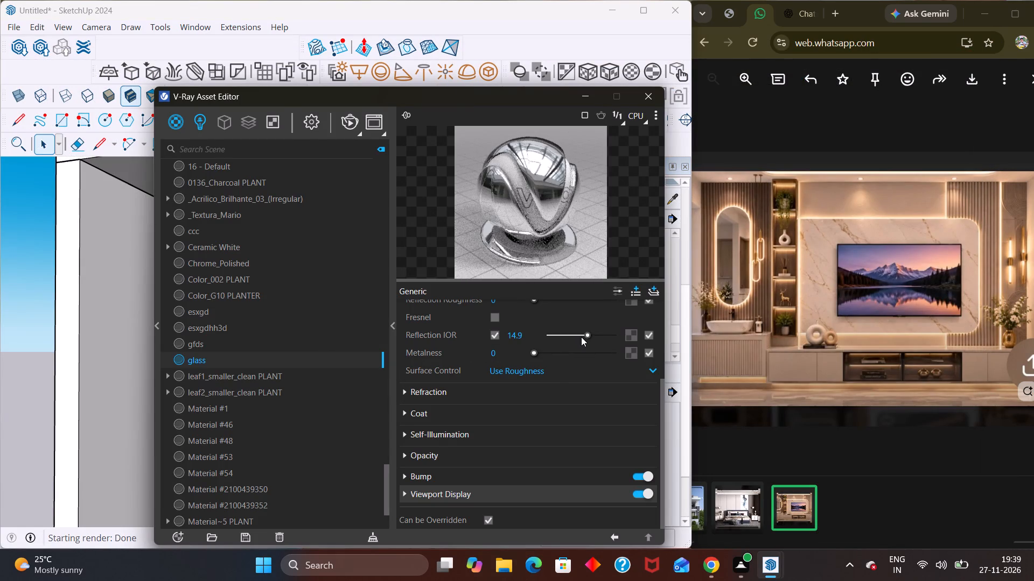
Set the glass material's reflection IOR to 9.99.
{"action": "left_click_drag", "start_coordinate": [588, 335], "coordinate": [574, 336]}
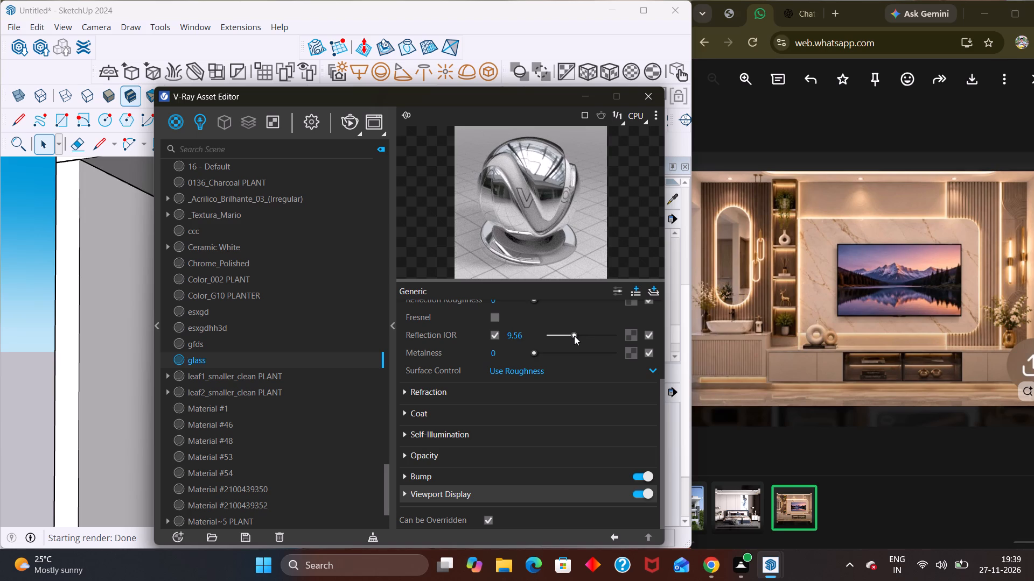
{"action": "left_click_drag", "start_coordinate": [574, 336], "coordinate": [575, 336]}
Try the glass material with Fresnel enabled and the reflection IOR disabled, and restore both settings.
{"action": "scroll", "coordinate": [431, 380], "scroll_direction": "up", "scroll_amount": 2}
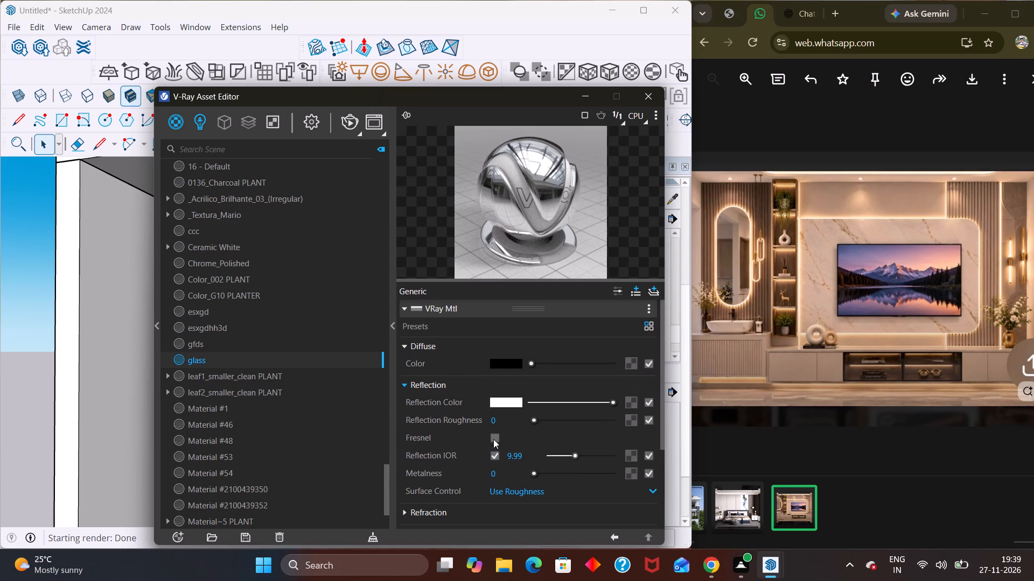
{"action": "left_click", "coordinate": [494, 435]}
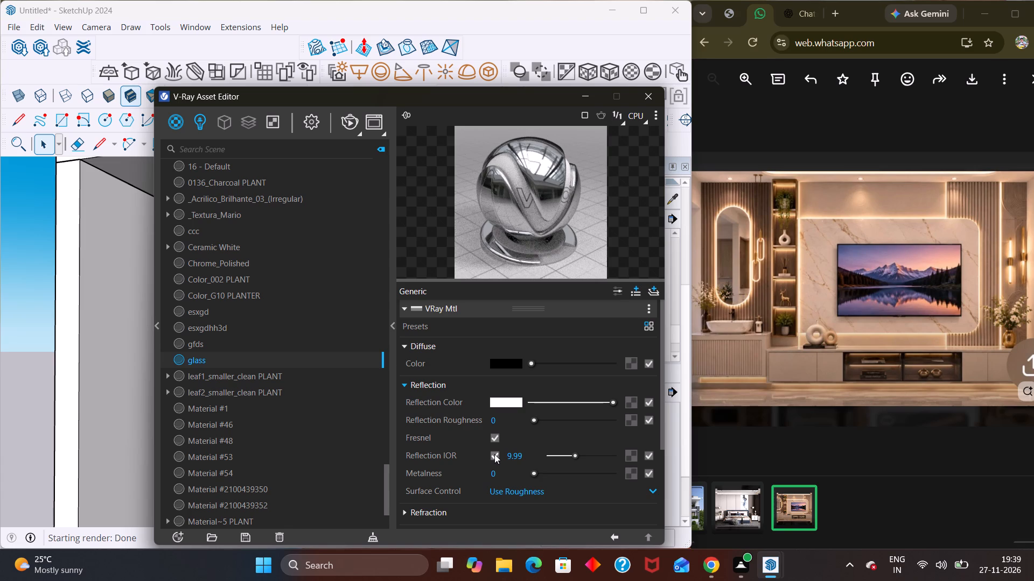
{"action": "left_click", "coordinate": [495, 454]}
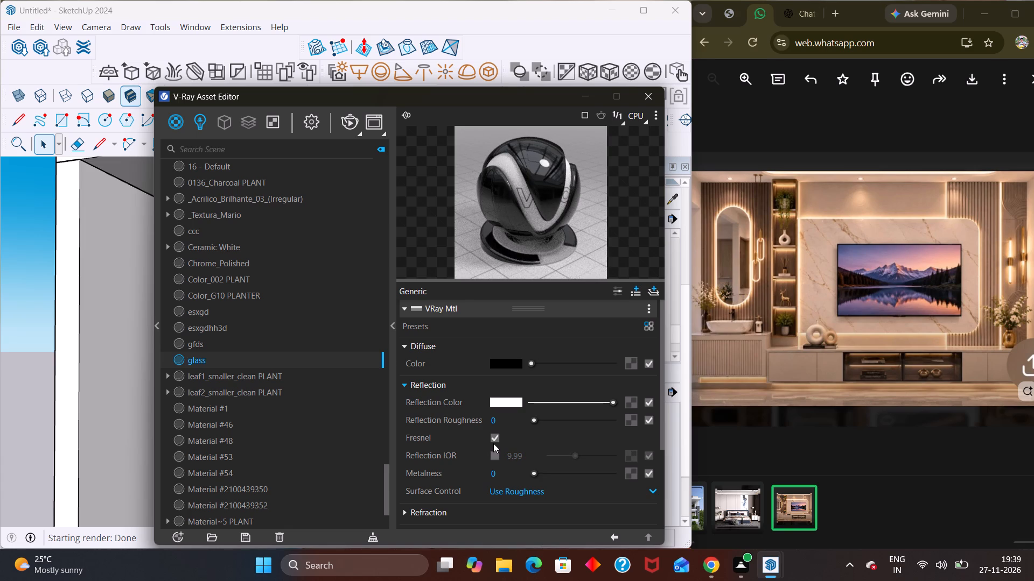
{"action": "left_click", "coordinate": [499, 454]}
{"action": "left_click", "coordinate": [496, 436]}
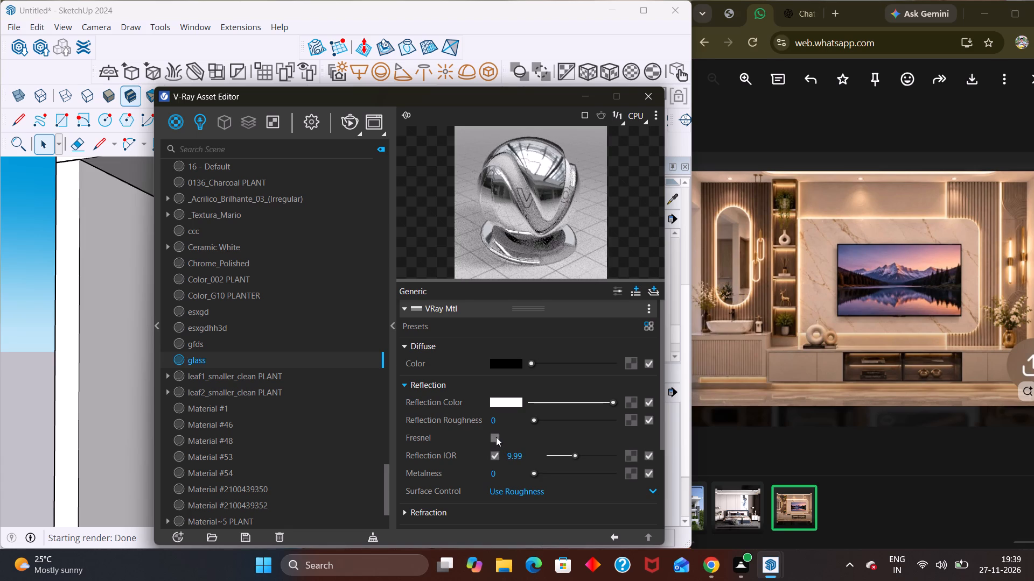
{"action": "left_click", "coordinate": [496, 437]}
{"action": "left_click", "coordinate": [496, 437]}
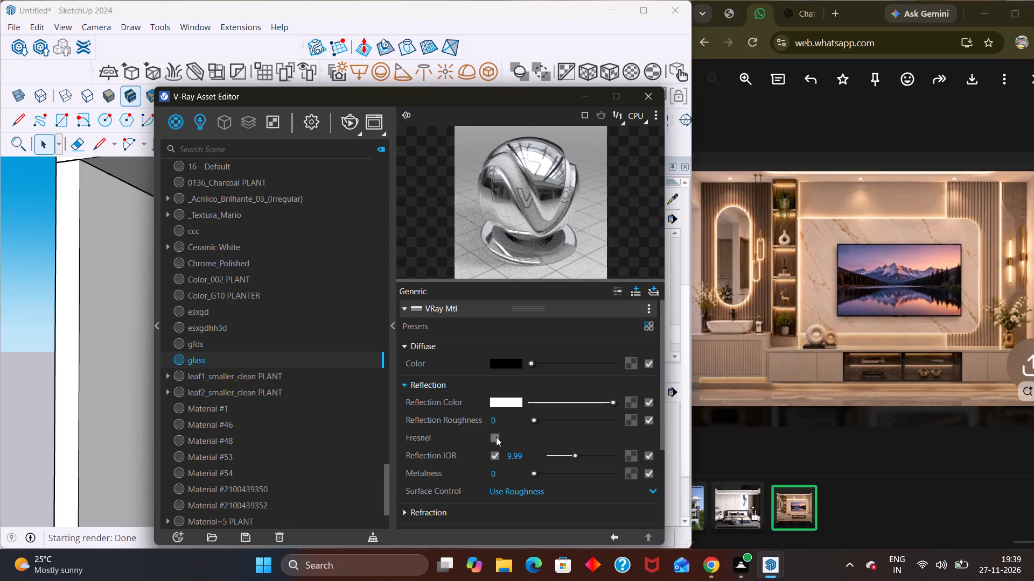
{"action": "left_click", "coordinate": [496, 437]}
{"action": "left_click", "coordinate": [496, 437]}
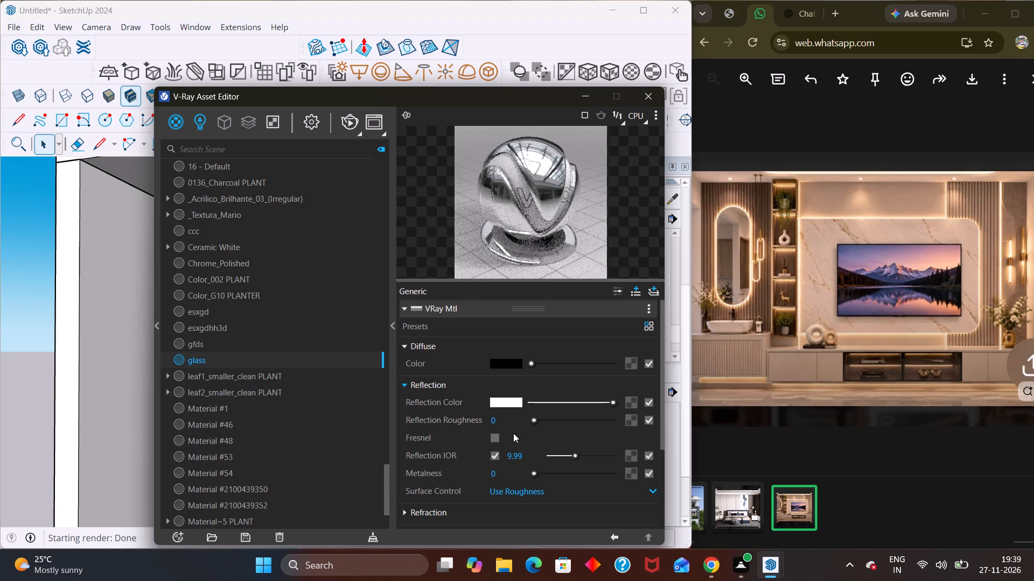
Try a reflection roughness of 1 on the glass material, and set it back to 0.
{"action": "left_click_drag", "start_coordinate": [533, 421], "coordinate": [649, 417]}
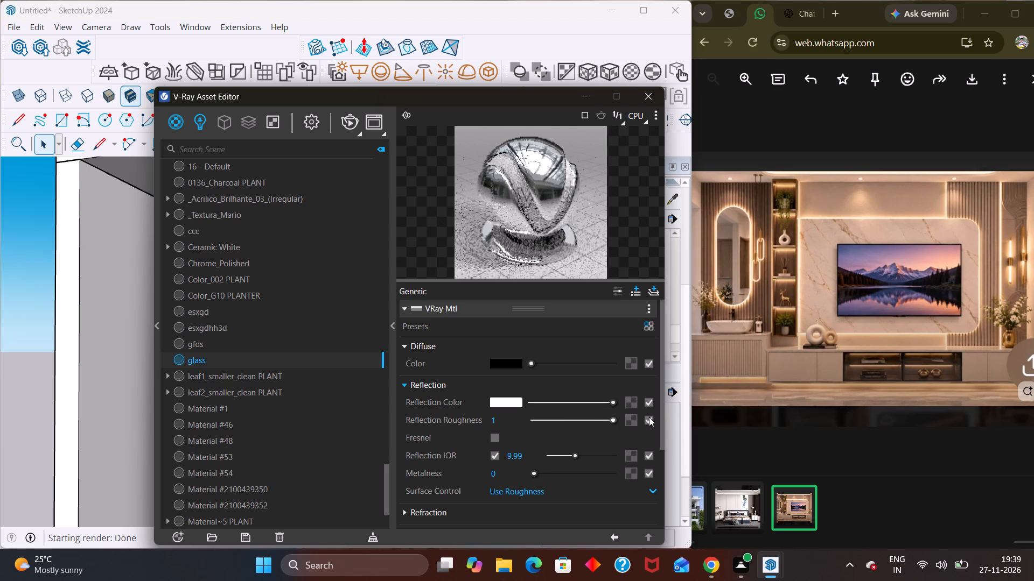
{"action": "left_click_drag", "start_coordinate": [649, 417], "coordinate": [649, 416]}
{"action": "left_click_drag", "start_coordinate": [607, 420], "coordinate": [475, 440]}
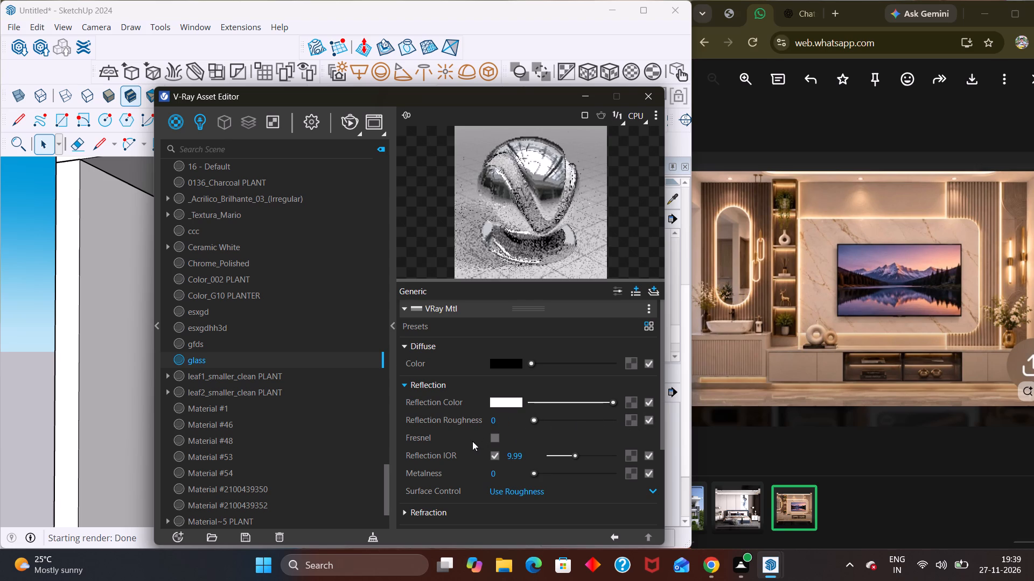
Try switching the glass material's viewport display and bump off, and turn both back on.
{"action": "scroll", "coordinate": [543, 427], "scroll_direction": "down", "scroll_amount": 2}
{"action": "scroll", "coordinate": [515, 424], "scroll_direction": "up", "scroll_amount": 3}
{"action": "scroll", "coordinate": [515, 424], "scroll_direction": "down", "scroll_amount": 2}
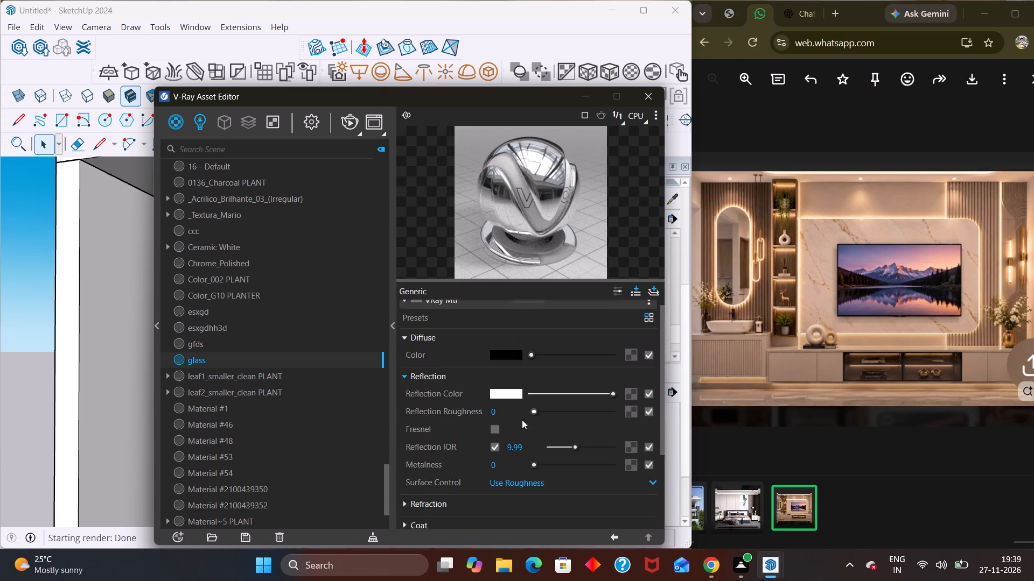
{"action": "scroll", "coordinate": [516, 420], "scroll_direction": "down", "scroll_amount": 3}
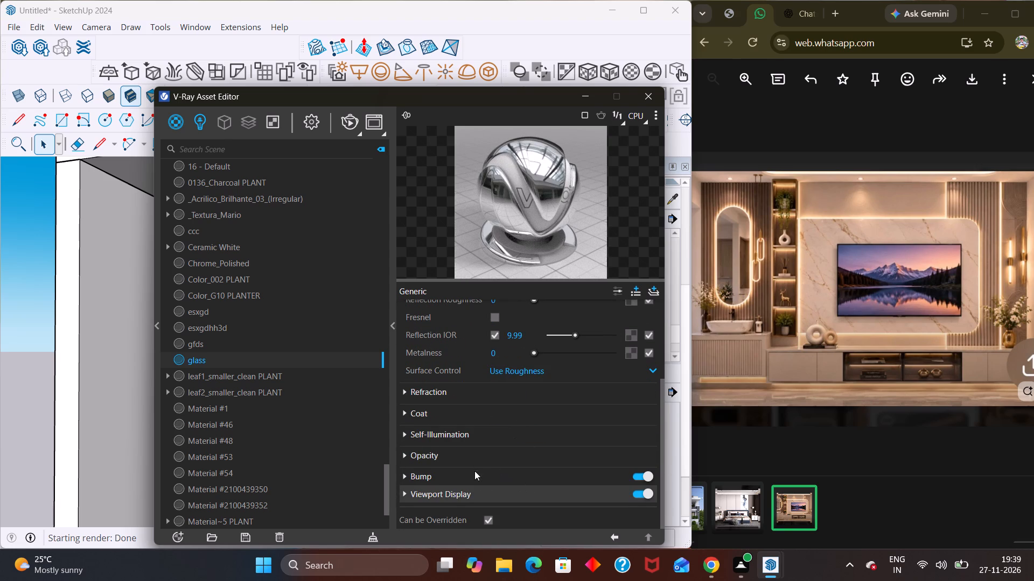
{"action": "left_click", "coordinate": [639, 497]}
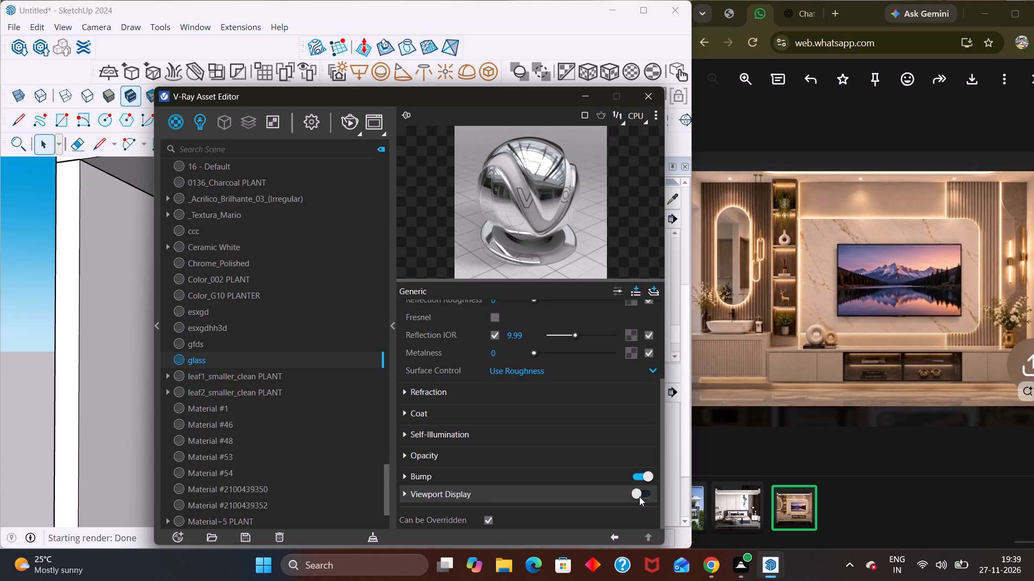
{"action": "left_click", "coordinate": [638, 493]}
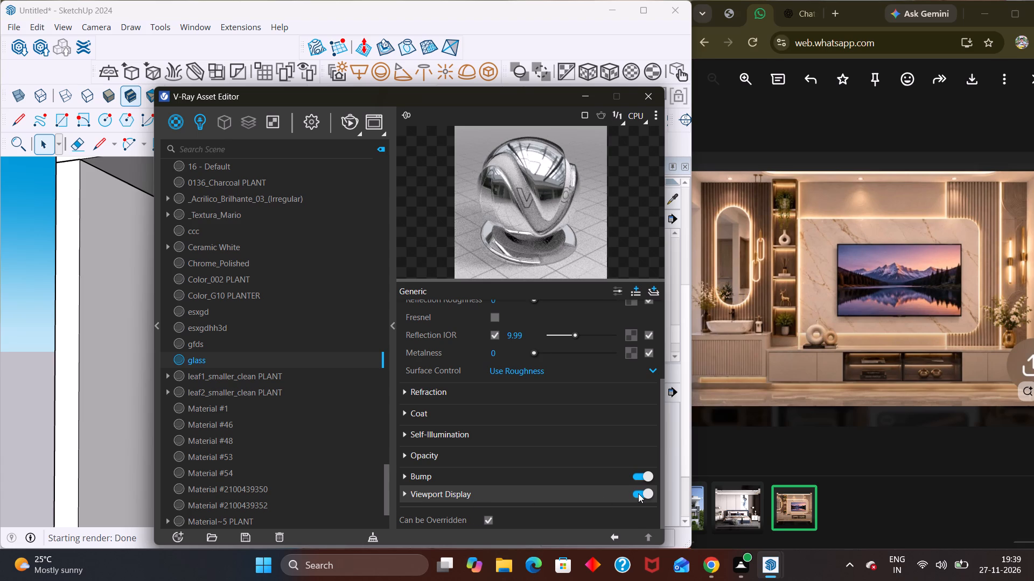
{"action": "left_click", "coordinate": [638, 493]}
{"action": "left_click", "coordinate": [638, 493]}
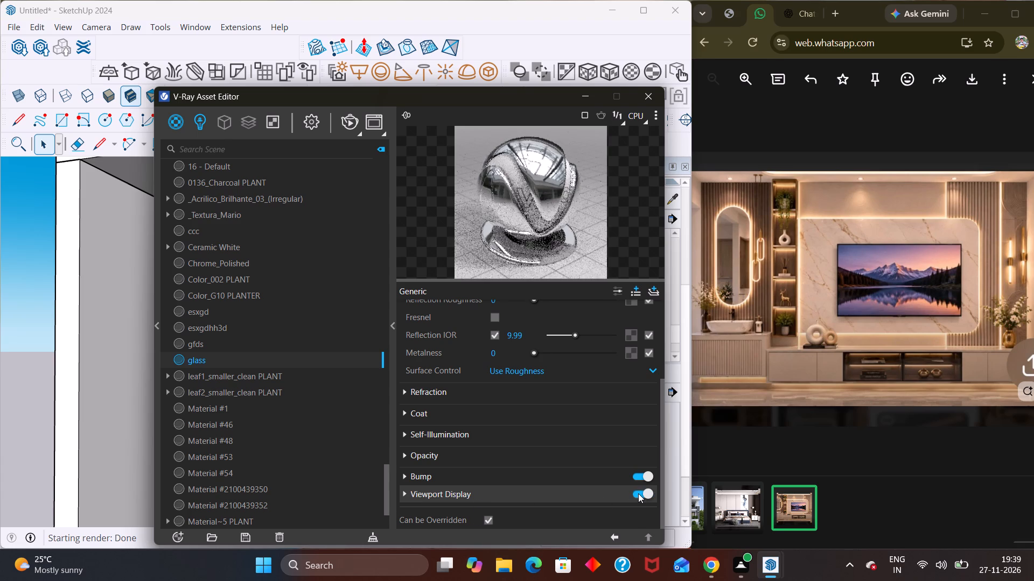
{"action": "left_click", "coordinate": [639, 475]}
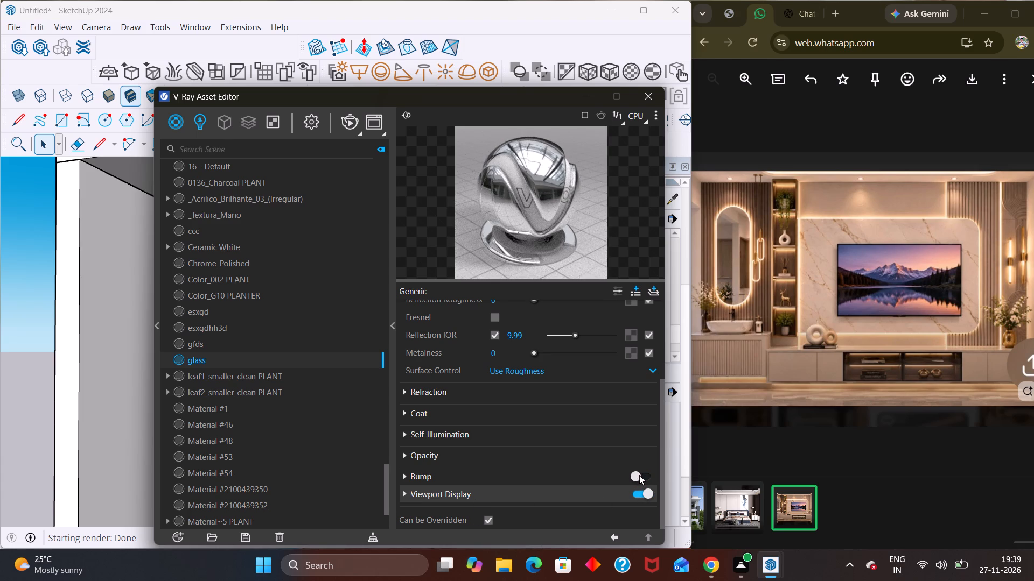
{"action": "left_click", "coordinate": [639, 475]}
Set the glass material's self-illumination intensity to 7.3 and close the Asset Editor.
{"action": "left_click", "coordinate": [440, 456]}
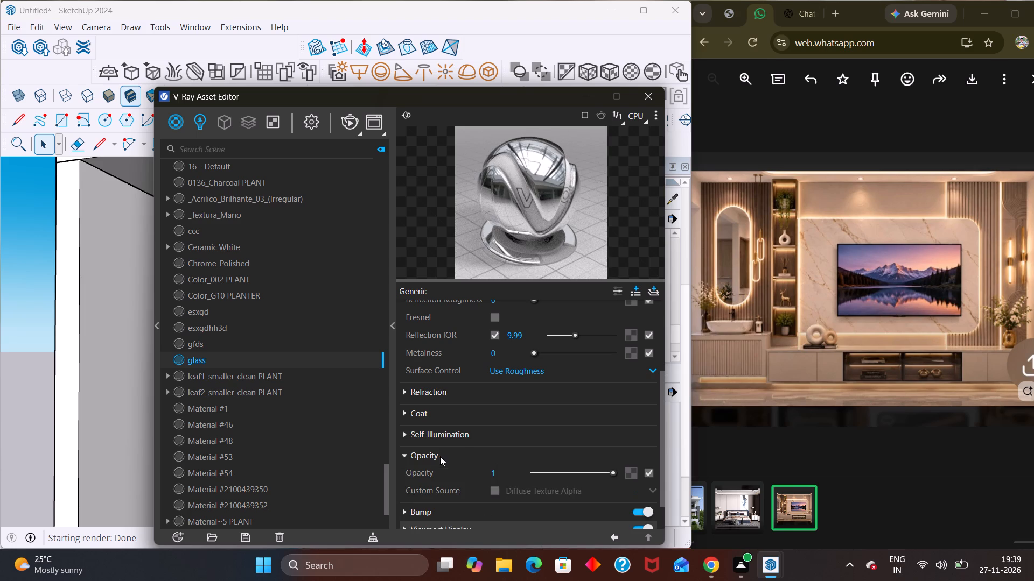
{"action": "left_click", "coordinate": [448, 440]}
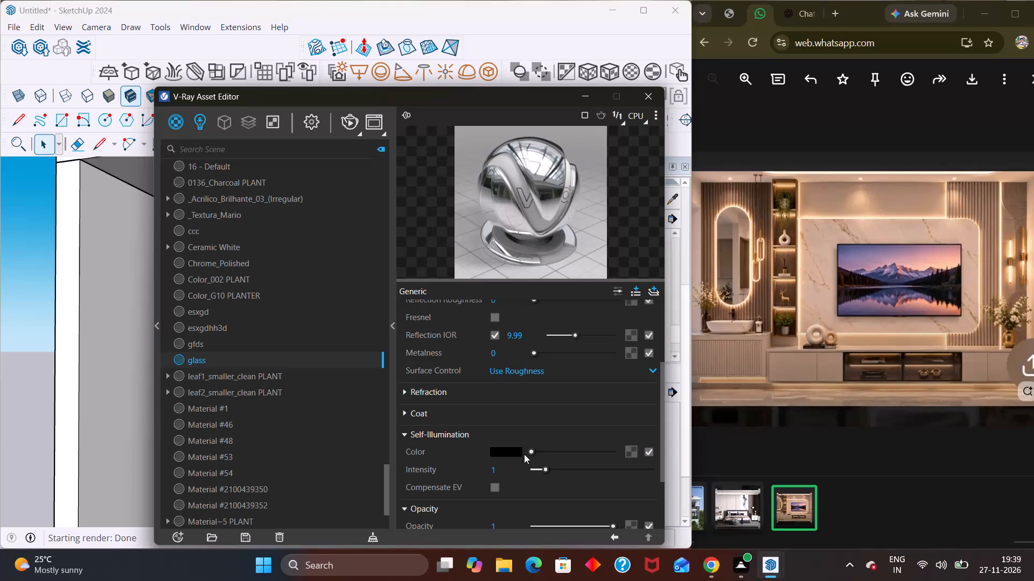
{"action": "left_click_drag", "start_coordinate": [544, 469], "coordinate": [619, 473]}
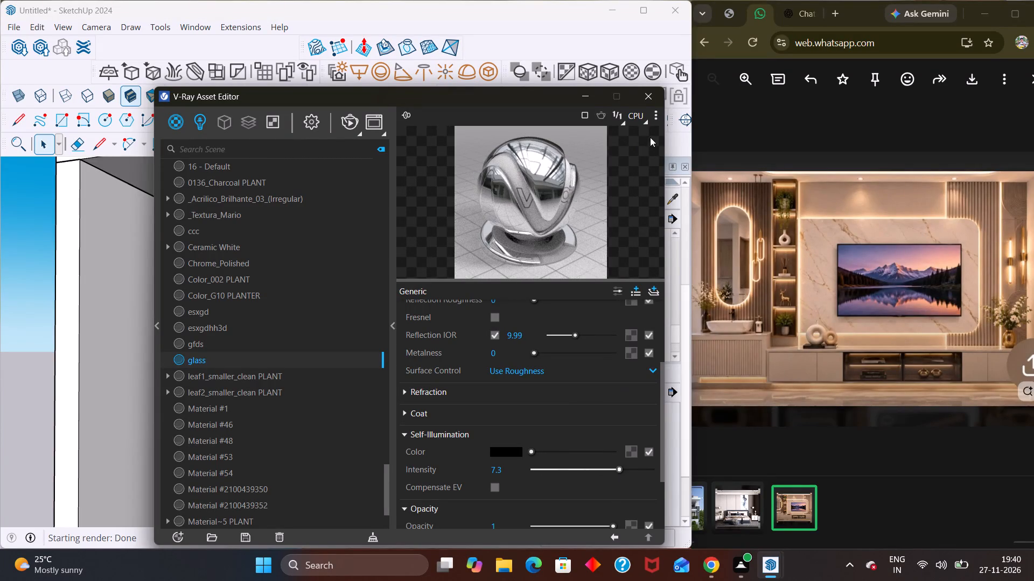
{"action": "left_click", "coordinate": [648, 101]}
Run an interactive V-Ray render, examine the oval mirror's reflection up close, and close the Frame Buffer.
{"action": "left_click", "coordinate": [522, 101]}
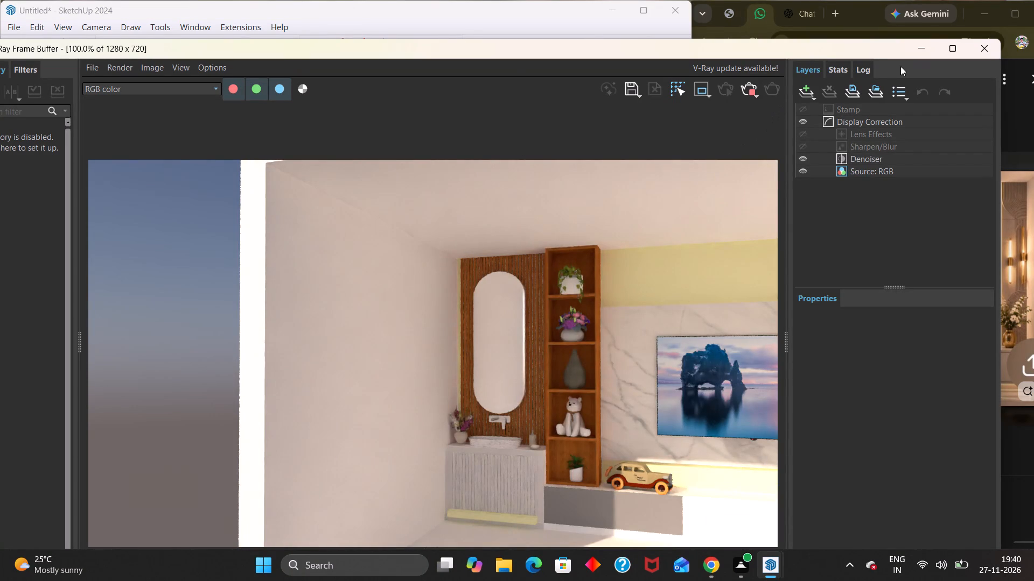
{"action": "scroll", "coordinate": [486, 394], "scroll_direction": "down", "scroll_amount": 1}
{"action": "scroll", "coordinate": [371, 366], "scroll_direction": "up", "scroll_amount": 1}
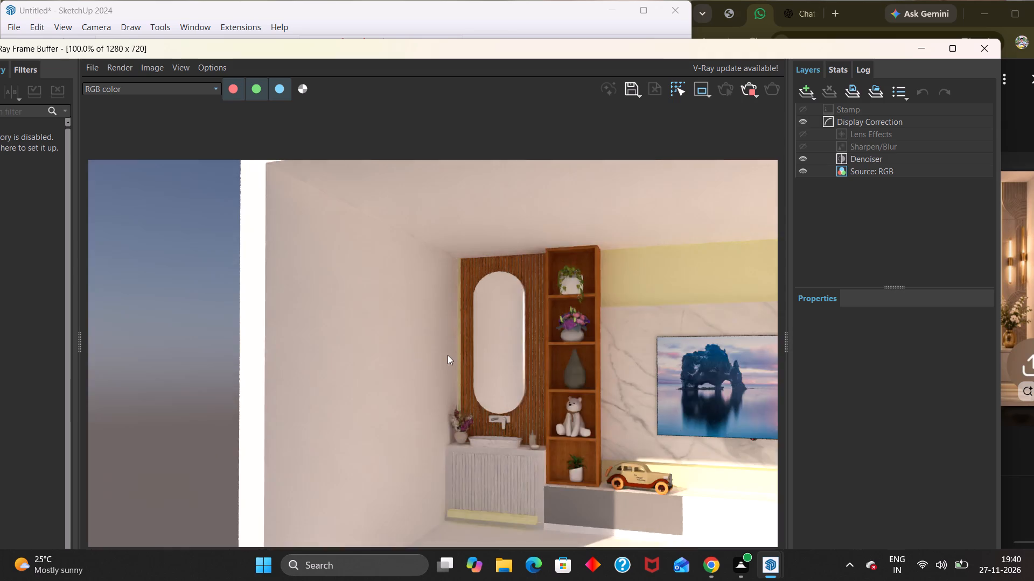
{"action": "scroll", "coordinate": [448, 355], "scroll_direction": "up", "scroll_amount": 1}
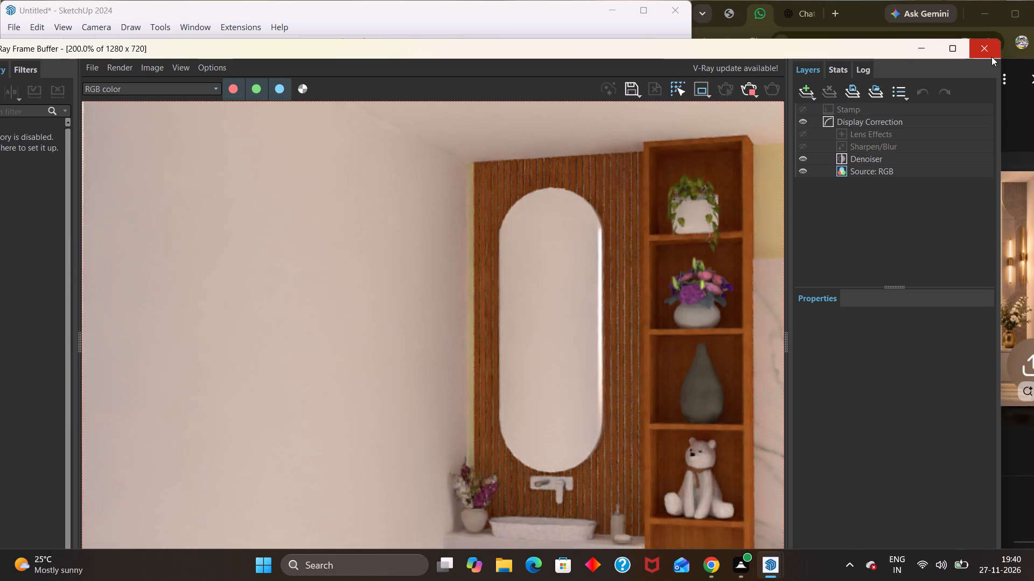
{"action": "left_click", "coordinate": [989, 53]}
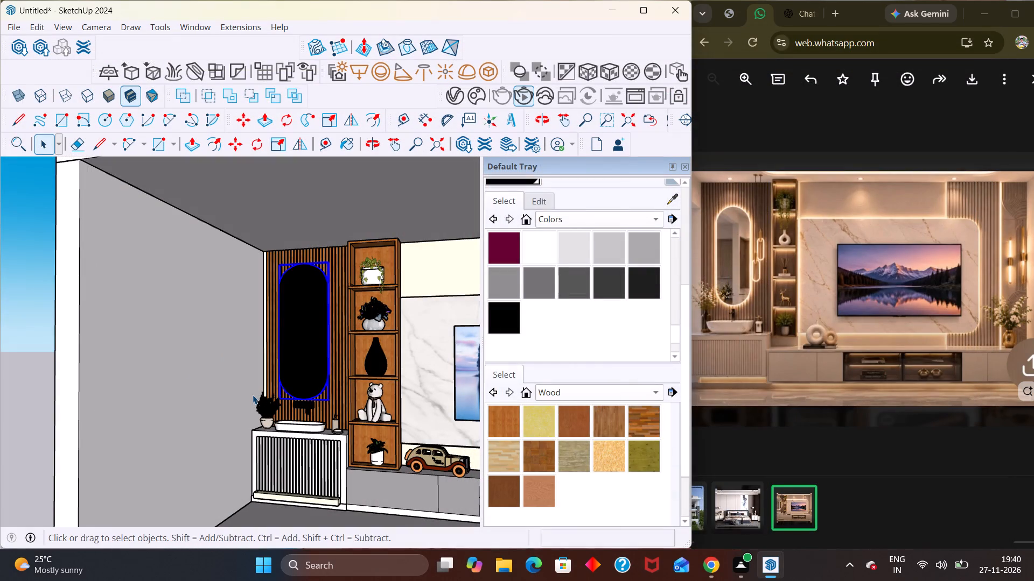
Deselect the mirror and examine the whole room from outside its open front, facing the TV wall.
{"action": "scroll", "coordinate": [308, 375], "scroll_direction": "down", "scroll_amount": 2}
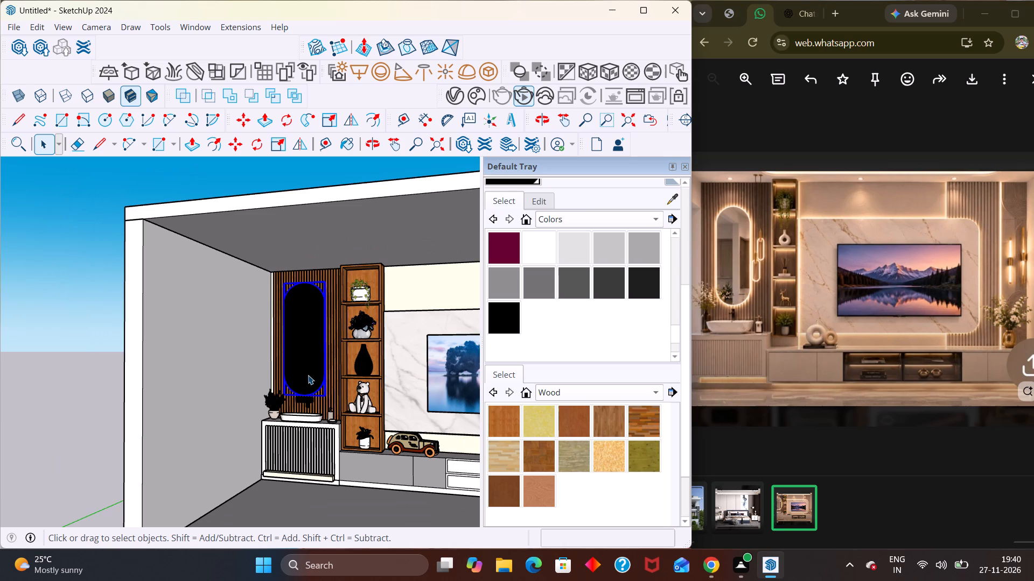
{"action": "scroll", "coordinate": [402, 214], "scroll_direction": "down", "scroll_amount": 2}
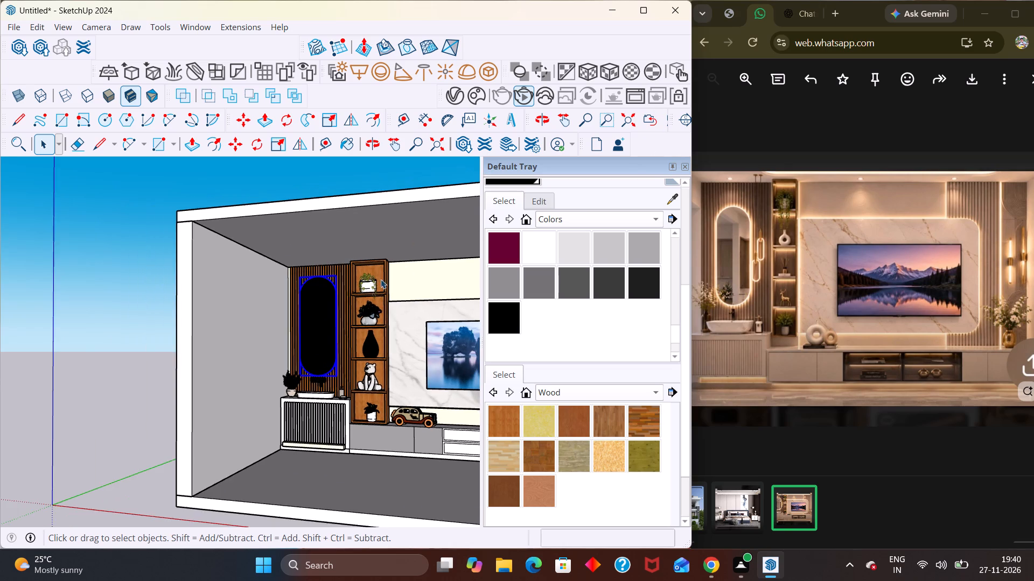
{"action": "middle_click_drag", "start_coordinate": [368, 299], "coordinate": [339, 374]}
{"action": "left_click", "coordinate": [56, 399]}
{"action": "scroll", "coordinate": [130, 322], "scroll_direction": "down", "scroll_amount": 1}
{"action": "scroll", "coordinate": [233, 354], "scroll_direction": "down", "scroll_amount": 1}
{"action": "scroll", "coordinate": [233, 353], "scroll_direction": "up", "scroll_amount": 1}
{"action": "scroll", "coordinate": [237, 347], "scroll_direction": "down", "scroll_amount": 3}
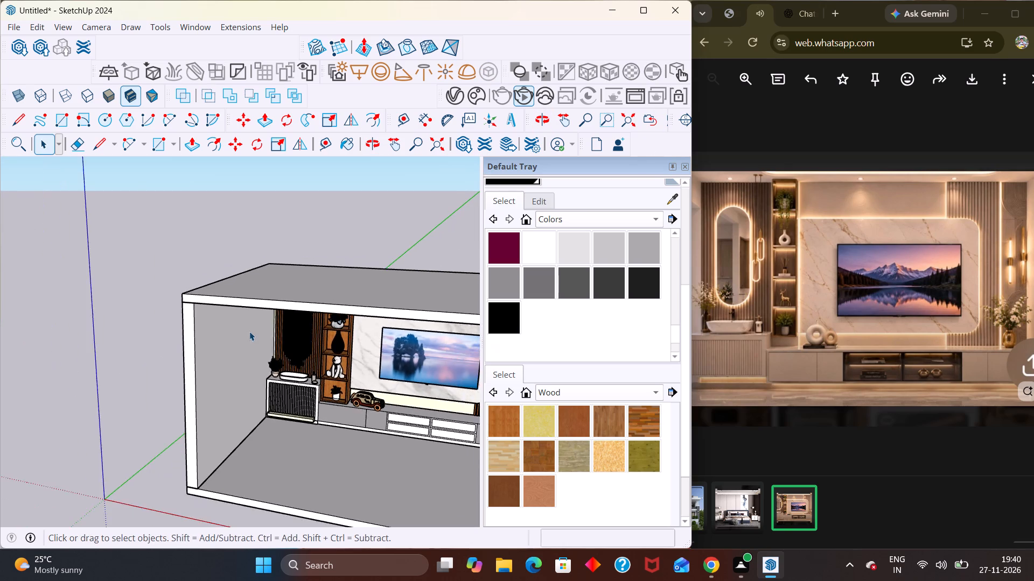
{"action": "scroll", "coordinate": [249, 331], "scroll_direction": "down", "scroll_amount": 2}
{"action": "middle_click_drag", "start_coordinate": [234, 417], "coordinate": [238, 374]}
{"action": "scroll", "coordinate": [238, 374], "scroll_direction": "up", "scroll_amount": 1}
{"action": "scroll", "coordinate": [245, 414], "scroll_direction": "down", "scroll_amount": 3}
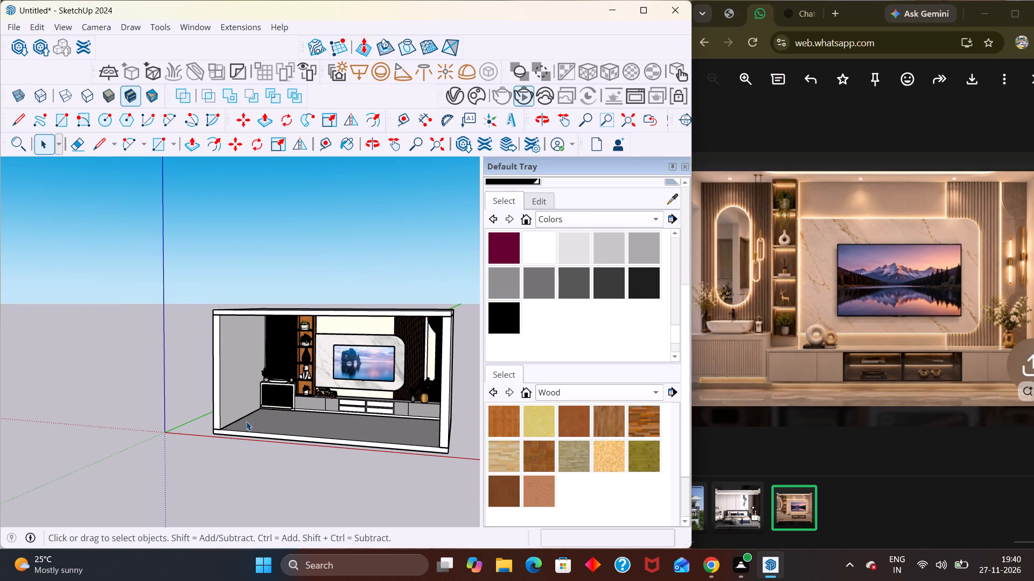
{"action": "left_click", "coordinate": [303, 482]}
{"action": "middle_click_drag", "start_coordinate": [303, 482], "coordinate": [179, 473]}
{"action": "scroll", "coordinate": [180, 486], "scroll_direction": "down", "scroll_amount": 1}
{"action": "scroll", "coordinate": [180, 464], "scroll_direction": "up", "scroll_amount": 3}
{"action": "middle_click_drag", "start_coordinate": [179, 439], "coordinate": [308, 448]}
{"action": "scroll", "coordinate": [226, 474], "scroll_direction": "down", "scroll_amount": 1}
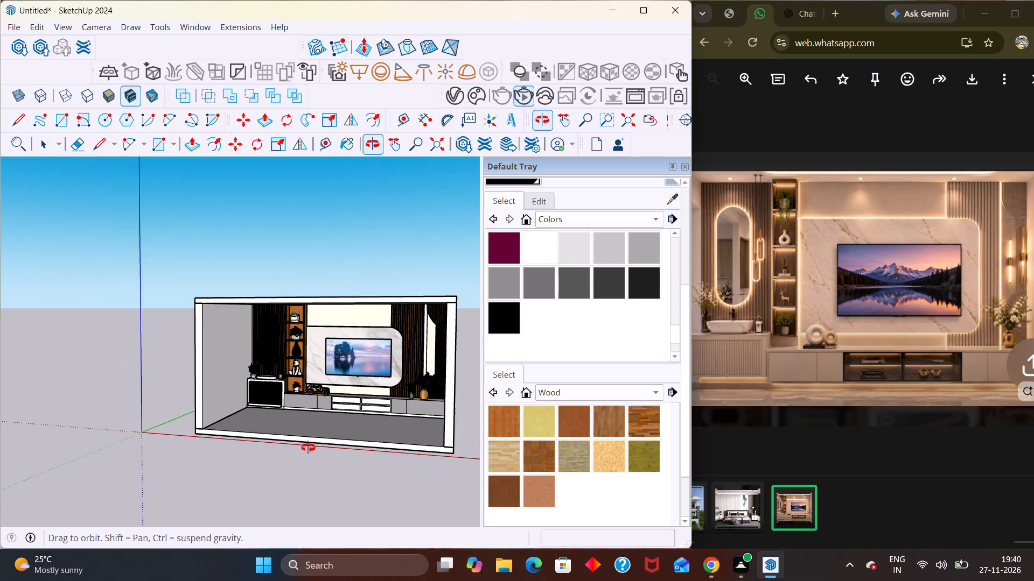
{"action": "middle_click_drag", "start_coordinate": [308, 448], "coordinate": [308, 447]}
{"action": "scroll", "coordinate": [305, 440], "scroll_direction": "up", "scroll_amount": 1}
{"action": "scroll", "coordinate": [153, 452], "scroll_direction": "down", "scroll_amount": 1}
{"action": "scroll", "coordinate": [153, 452], "scroll_direction": "up", "scroll_amount": 1}
{"action": "scroll", "coordinate": [153, 452], "scroll_direction": "down", "scroll_amount": 2}
{"action": "middle_click_drag", "start_coordinate": [315, 422], "coordinate": [335, 411]}
{"action": "scroll", "coordinate": [335, 411], "scroll_direction": "up", "scroll_amount": 1}
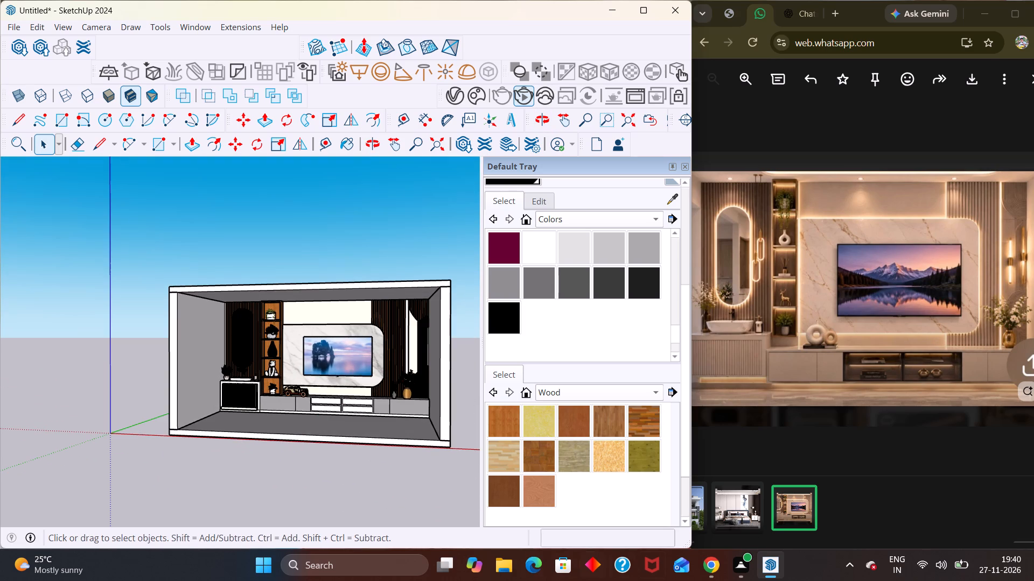
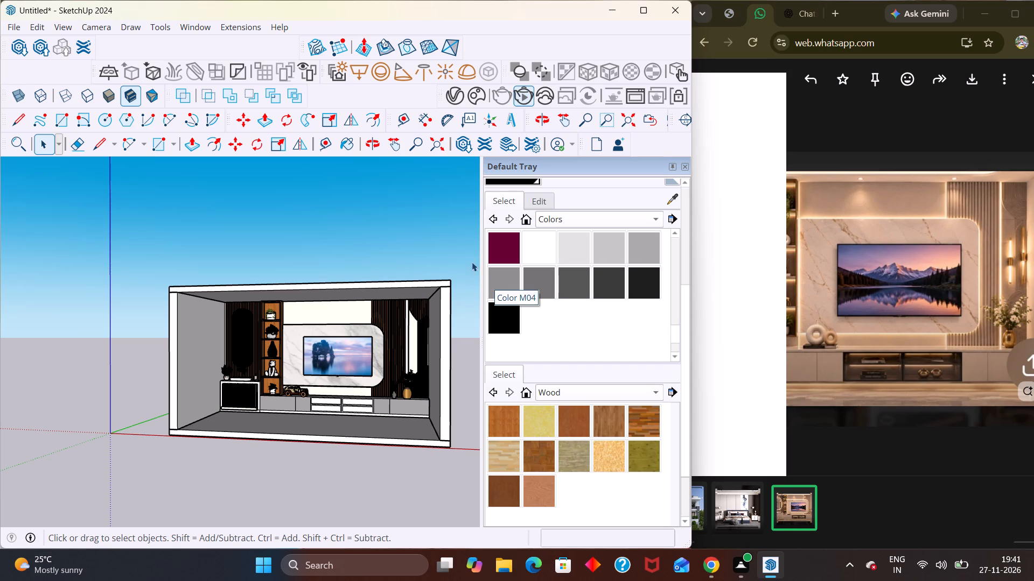
Examine the decor vase and its surface material in the middle compartment of the wooden display shelf.
{"action": "scroll", "coordinate": [374, 481], "scroll_direction": "up", "scroll_amount": 1}
{"action": "middle_click_drag", "start_coordinate": [419, 532], "coordinate": [420, 509]}
{"action": "middle_click_drag", "start_coordinate": [338, 439], "coordinate": [420, 421]}
{"action": "scroll", "coordinate": [383, 417], "scroll_direction": "up", "scroll_amount": 2}
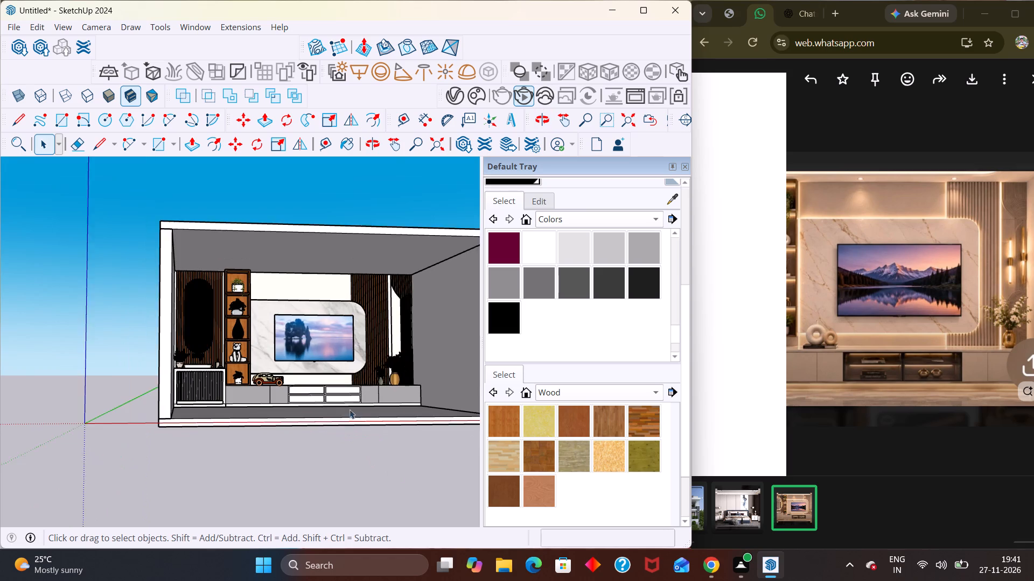
{"action": "scroll", "coordinate": [350, 409], "scroll_direction": "up", "scroll_amount": 1}
{"action": "scroll", "coordinate": [285, 354], "scroll_direction": "up", "scroll_amount": 18}
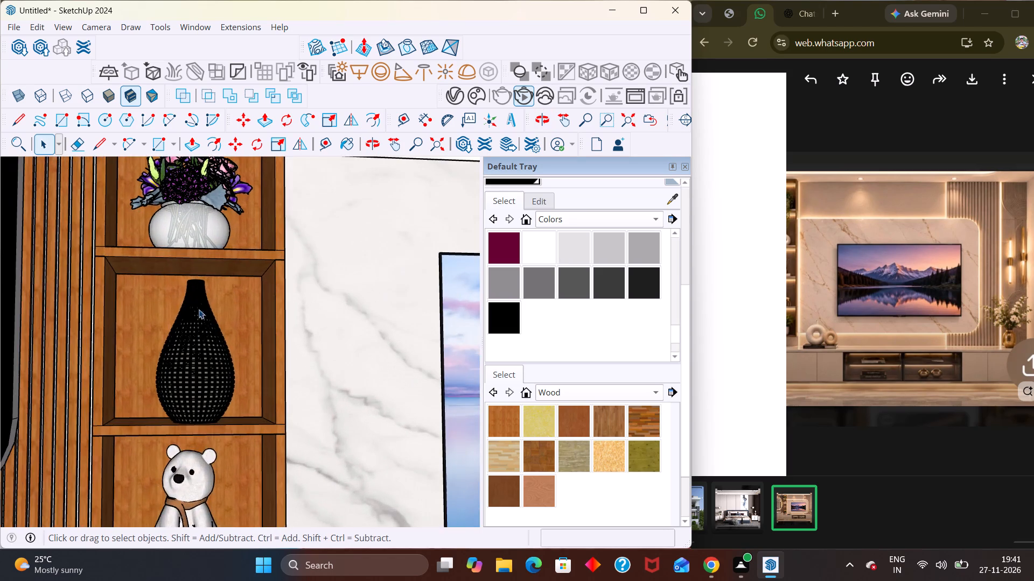
{"action": "scroll", "coordinate": [191, 382], "scroll_direction": "up", "scroll_amount": 20}
{"action": "scroll", "coordinate": [191, 382], "scroll_direction": "up", "scroll_amount": 3}
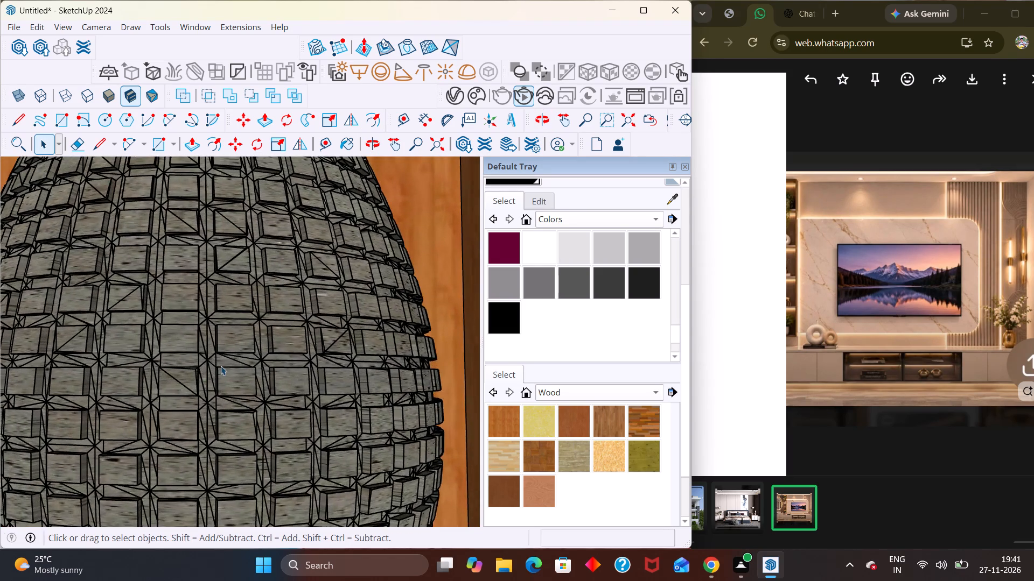
{"action": "scroll", "coordinate": [186, 380], "scroll_direction": "down", "scroll_amount": 1}
{"action": "scroll", "coordinate": [191, 382], "scroll_direction": "down", "scroll_amount": 20}
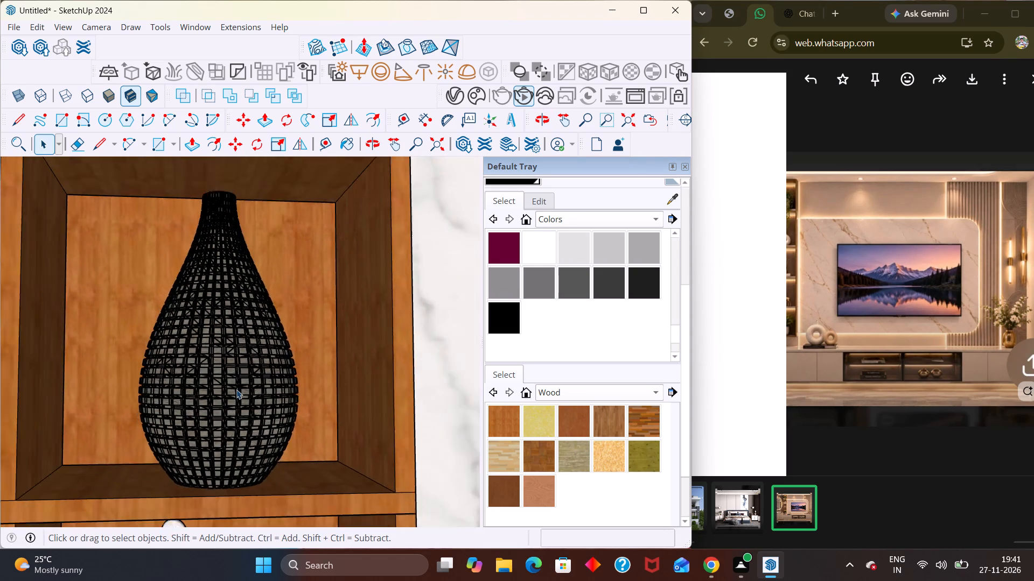
{"action": "scroll", "coordinate": [236, 389], "scroll_direction": "down", "scroll_amount": 20}
{"action": "scroll", "coordinate": [236, 389], "scroll_direction": "down", "scroll_amount": 7}
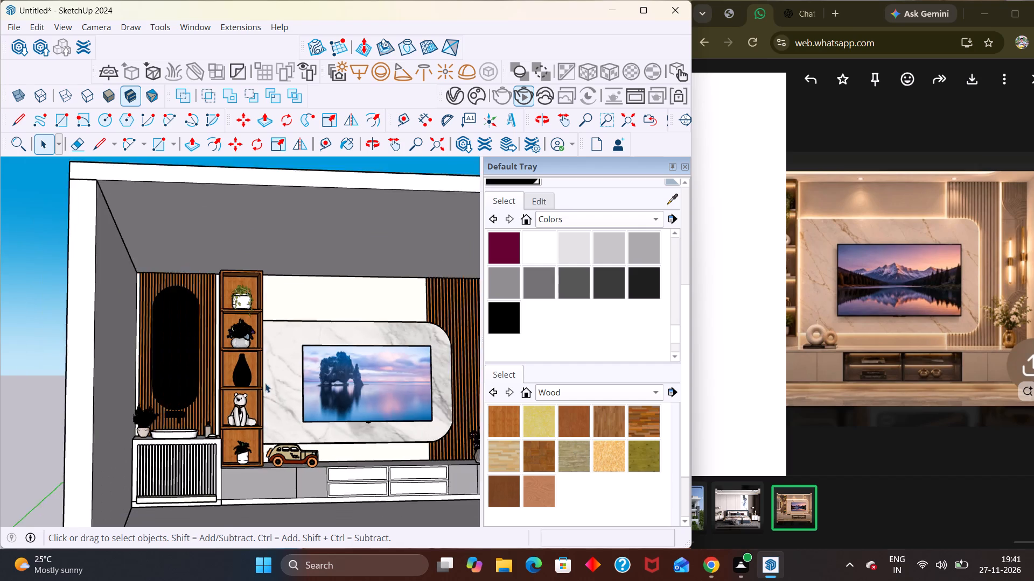
{"action": "scroll", "coordinate": [265, 383], "scroll_direction": "down", "scroll_amount": 5}
Examine the whole room model from the front and from below, checking the TV wall, slatted panels, side walls and ceiling.
{"action": "left_click", "coordinate": [62, 423]}
{"action": "scroll", "coordinate": [216, 443], "scroll_direction": "down", "scroll_amount": 2}
{"action": "middle_click_drag", "start_coordinate": [216, 443], "coordinate": [129, 450]}
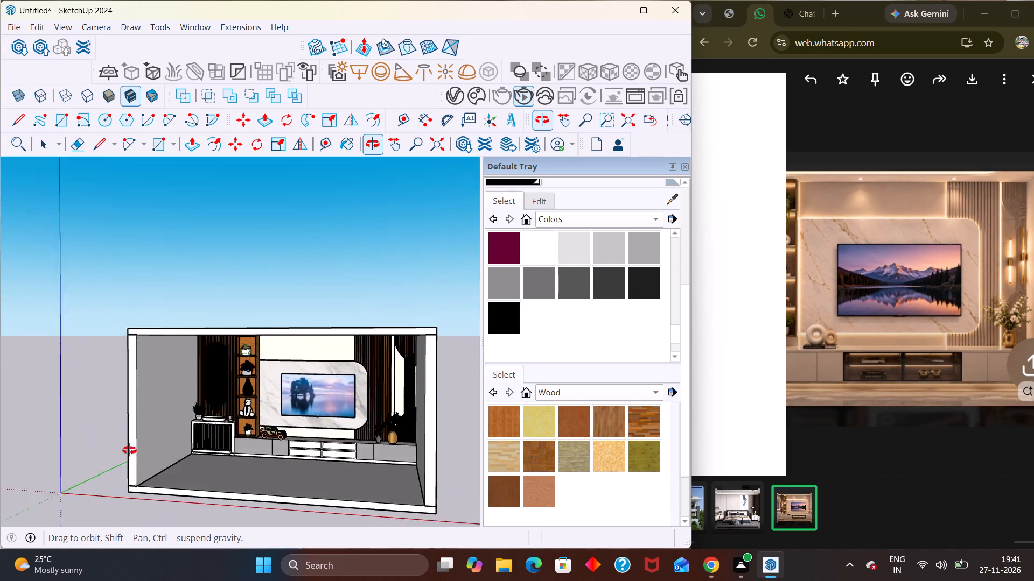
{"action": "middle_click_drag", "start_coordinate": [129, 450], "coordinate": [199, 327]}
{"action": "scroll", "coordinate": [213, 322], "scroll_direction": "up", "scroll_amount": 4}
{"action": "scroll", "coordinate": [279, 420], "scroll_direction": "up", "scroll_amount": 6}
{"action": "middle_click_drag", "start_coordinate": [306, 403], "coordinate": [199, 389]}
{"action": "scroll", "coordinate": [220, 392], "scroll_direction": "down", "scroll_amount": 4}
{"action": "scroll", "coordinate": [264, 376], "scroll_direction": "up", "scroll_amount": 1}
{"action": "scroll", "coordinate": [267, 378], "scroll_direction": "down", "scroll_amount": 13}
{"action": "middle_click_drag", "start_coordinate": [299, 378], "coordinate": [314, 434]}
{"action": "scroll", "coordinate": [304, 393], "scroll_direction": "down", "scroll_amount": 9}
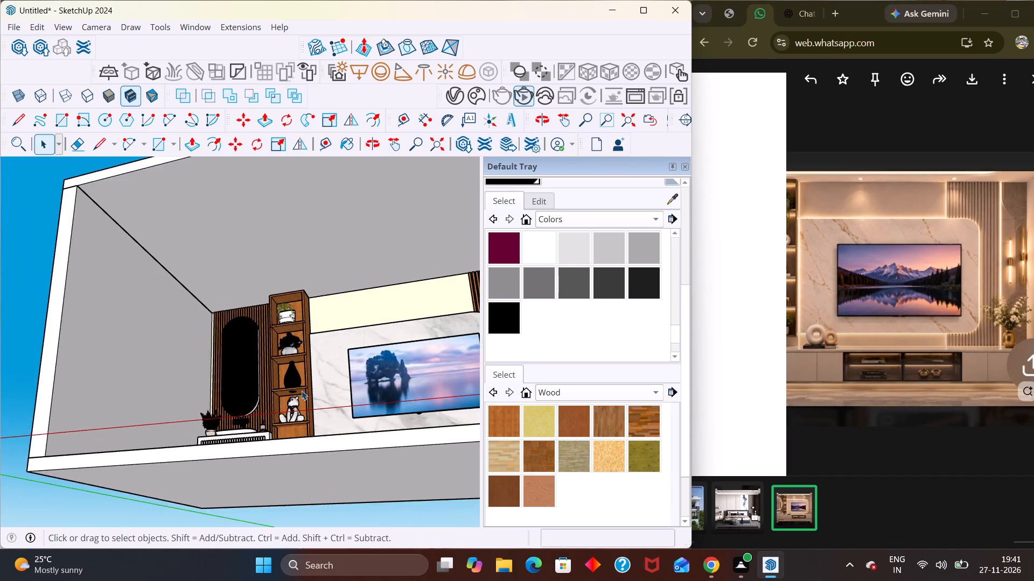
{"action": "scroll", "coordinate": [302, 391], "scroll_direction": "down", "scroll_amount": 7}
{"action": "middle_click_drag", "start_coordinate": [350, 483], "coordinate": [354, 511]}
{"action": "scroll", "coordinate": [318, 449], "scroll_direction": "down", "scroll_amount": 4}
{"action": "middle_click_drag", "start_coordinate": [306, 427], "coordinate": [356, 467]}
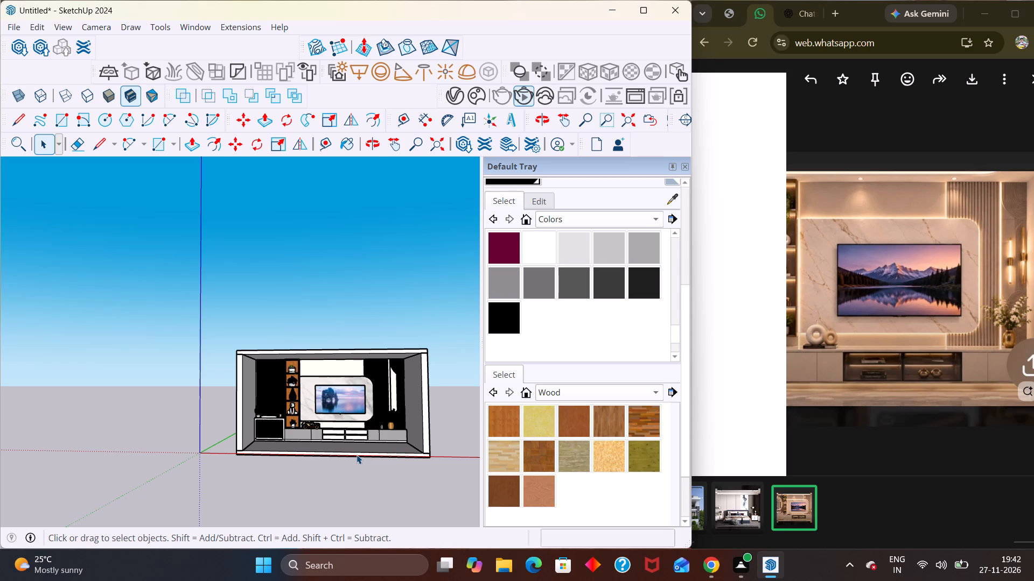
{"action": "scroll", "coordinate": [355, 348], "scroll_direction": "up", "scroll_amount": 2}
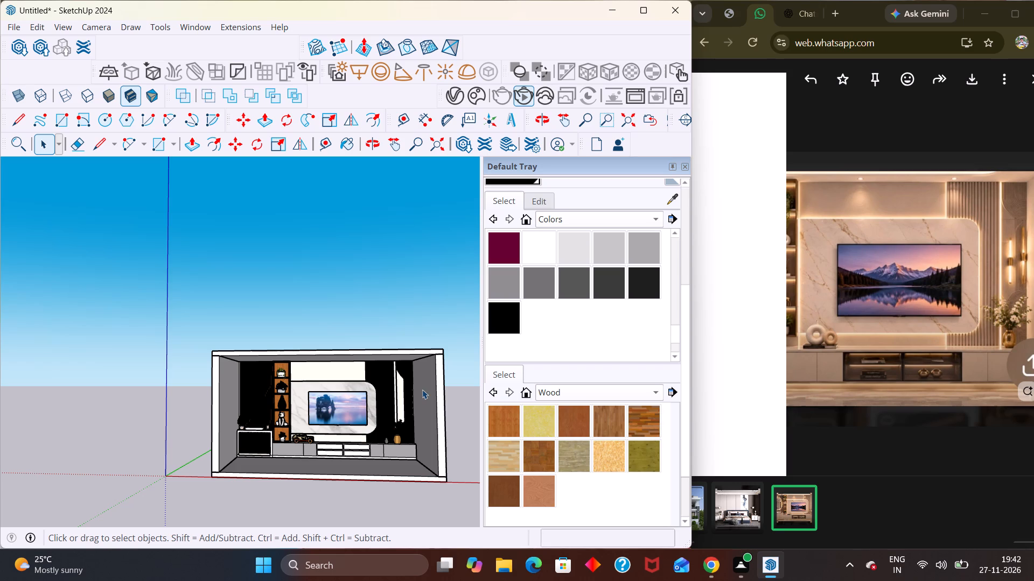
{"action": "middle_click_drag", "start_coordinate": [378, 454], "coordinate": [329, 417]}
{"action": "scroll", "coordinate": [329, 417], "scroll_direction": "up", "scroll_amount": 6}
{"action": "middle_click_drag", "start_coordinate": [351, 425], "coordinate": [388, 468]}
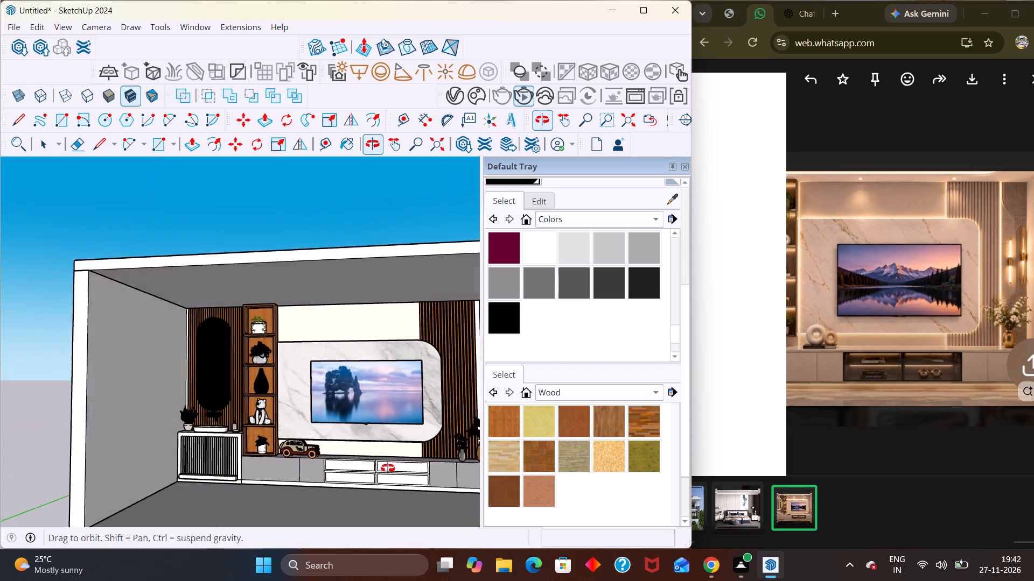
{"action": "middle_click_drag", "start_coordinate": [388, 468], "coordinate": [392, 454]}
{"action": "scroll", "coordinate": [318, 413], "scroll_direction": "down", "scroll_amount": 6}
{"action": "middle_click_drag", "start_coordinate": [321, 438], "coordinate": [438, 399]}
{"action": "scroll", "coordinate": [439, 400], "scroll_direction": "up", "scroll_amount": 3}
{"action": "middle_click_drag", "start_coordinate": [350, 379], "coordinate": [396, 370]}
{"action": "scroll", "coordinate": [396, 370], "scroll_direction": "up", "scroll_amount": 2}
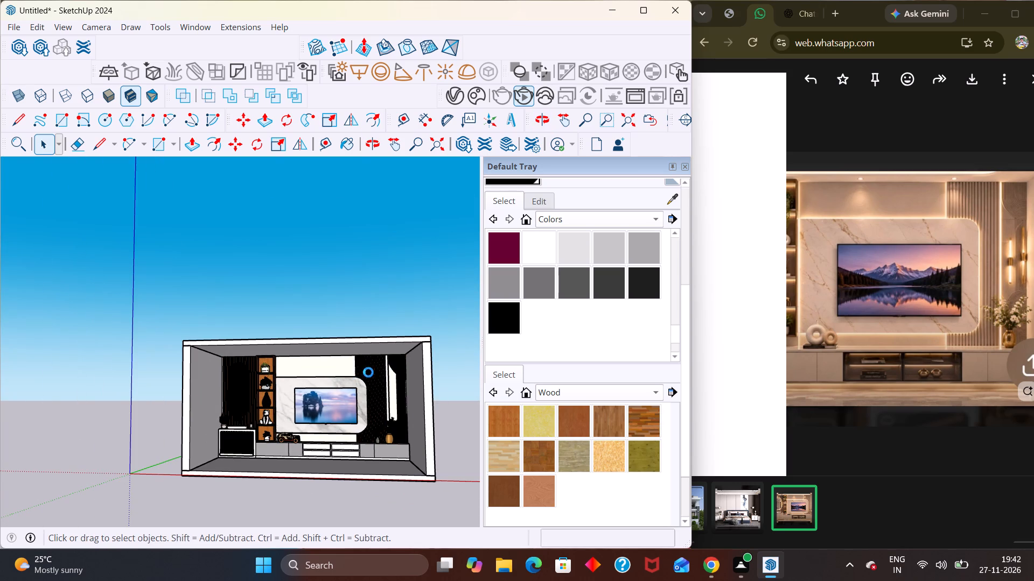
{"action": "middle_click_drag", "start_coordinate": [320, 403], "coordinate": [404, 412]}
{"action": "middle_click_drag", "start_coordinate": [324, 497], "coordinate": [345, 505]}
{"action": "middle_click_drag", "start_coordinate": [331, 469], "coordinate": [345, 407]}
{"action": "scroll", "coordinate": [329, 454], "scroll_direction": "up", "scroll_amount": 3}
{"action": "middle_click_drag", "start_coordinate": [332, 407], "coordinate": [286, 366]}
{"action": "scroll", "coordinate": [331, 407], "scroll_direction": "up", "scroll_amount": 2}
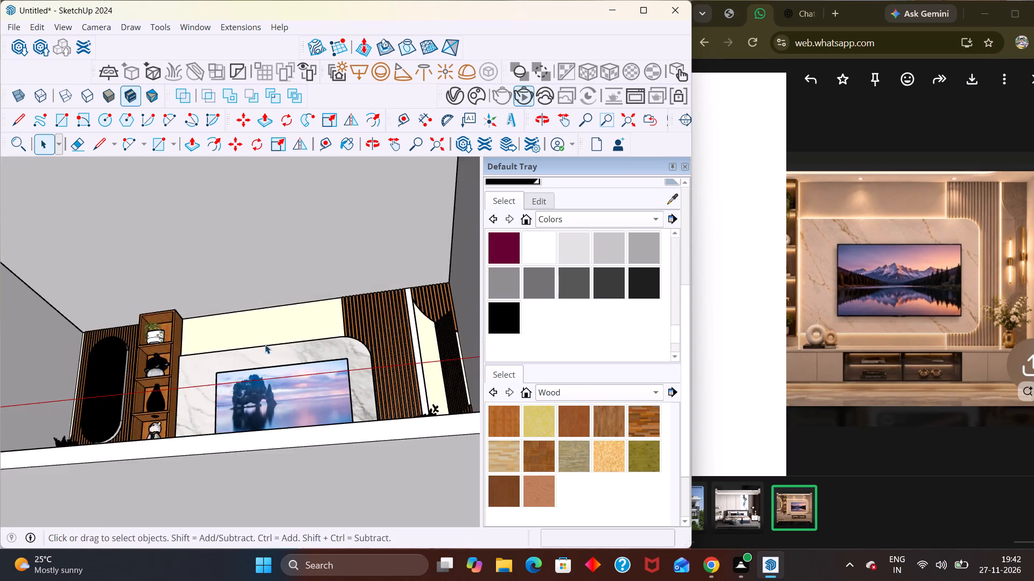
{"action": "scroll", "coordinate": [265, 344], "scroll_direction": "down", "scroll_amount": 2}
{"action": "middle_click_drag", "start_coordinate": [265, 359], "coordinate": [281, 388]}
{"action": "scroll", "coordinate": [280, 388], "scroll_direction": "down", "scroll_amount": 1}
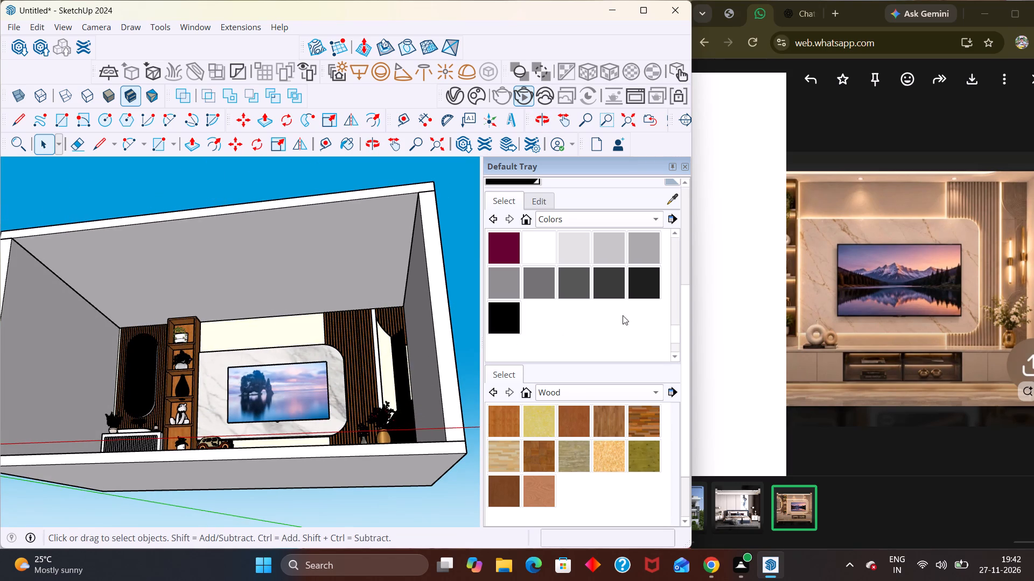
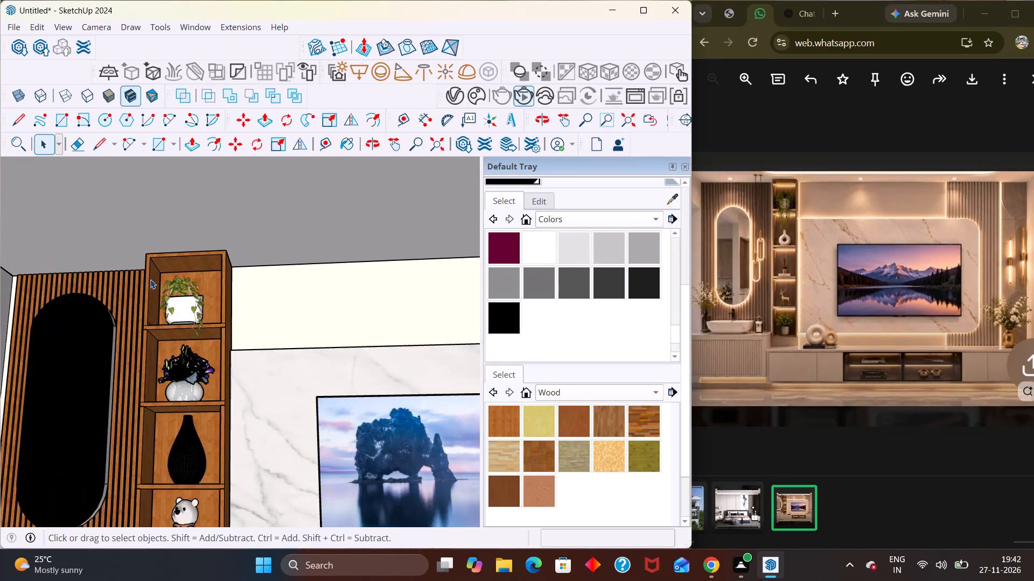
Scale the pot and trailing plant in the wooden shelf's top compartment to about 1.48 along the green axis.
{"action": "middle_click_drag", "start_coordinate": [194, 321], "coordinate": [226, 394]}
{"action": "scroll", "coordinate": [226, 395], "scroll_direction": "up", "scroll_amount": 7}
{"action": "scroll", "coordinate": [226, 394], "scroll_direction": "down", "scroll_amount": 1}
{"action": "middle_click_drag", "start_coordinate": [237, 409], "coordinate": [380, 402]}
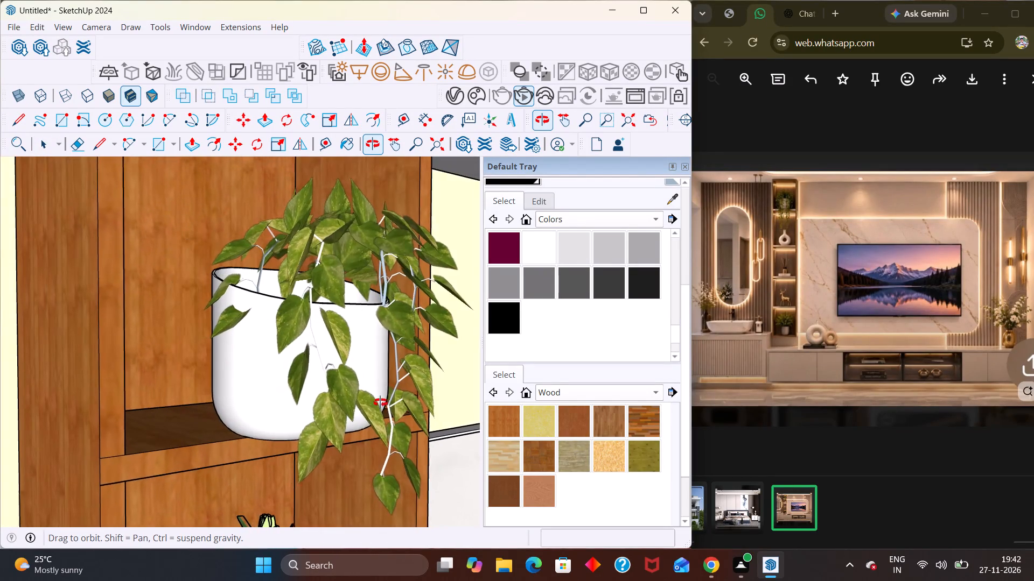
{"action": "middle_click_drag", "start_coordinate": [380, 402], "coordinate": [423, 409]}
{"action": "scroll", "coordinate": [348, 402], "scroll_direction": "up", "scroll_amount": 3}
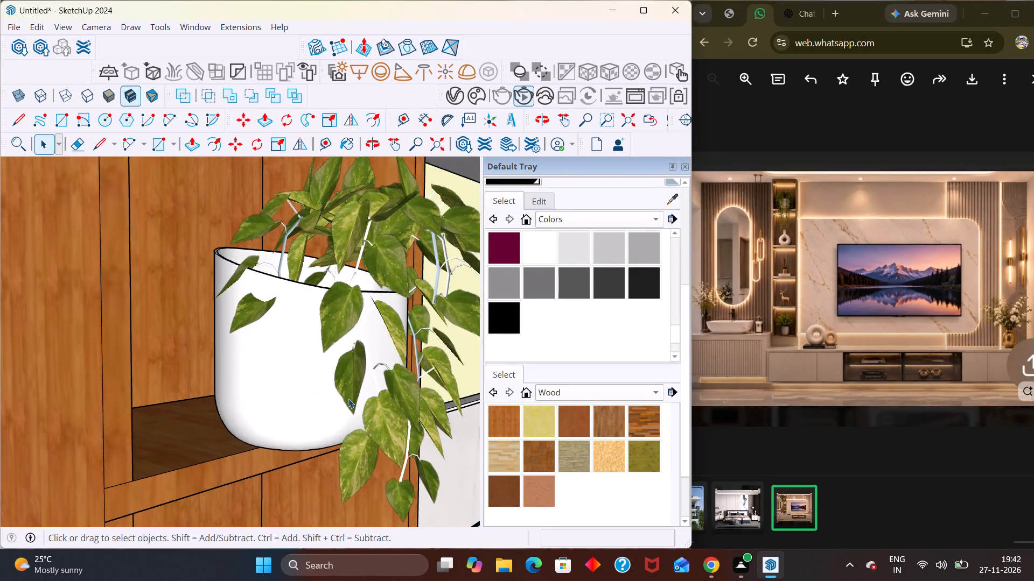
{"action": "scroll", "coordinate": [348, 399], "scroll_direction": "up", "scroll_amount": 1}
{"action": "middle_click_drag", "start_coordinate": [346, 396], "coordinate": [371, 391]}
{"action": "left_click", "coordinate": [311, 376]}
{"action": "triple_click", "coordinate": [311, 376]}
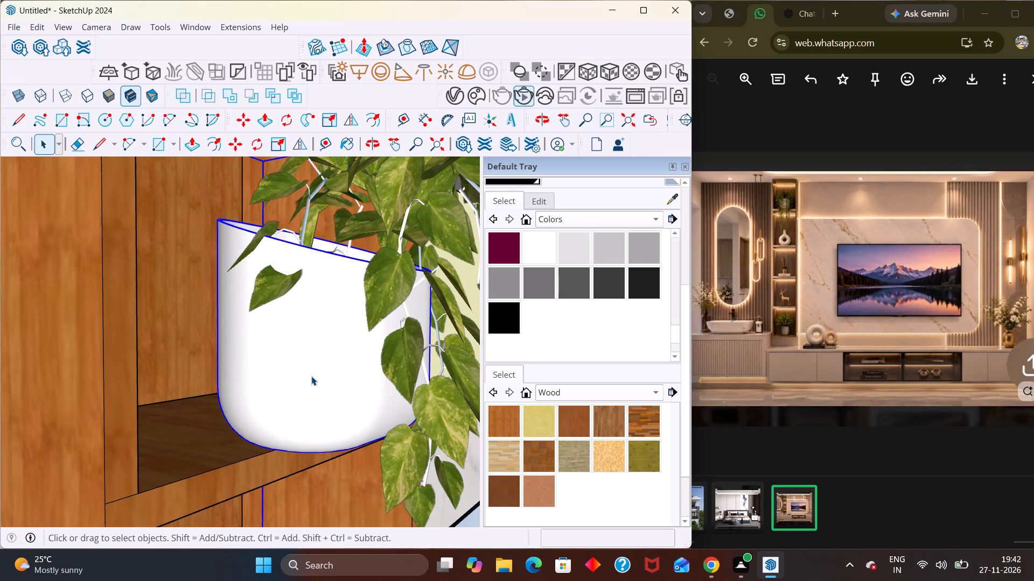
{"action": "scroll", "coordinate": [369, 369], "scroll_direction": "down", "scroll_amount": 7}
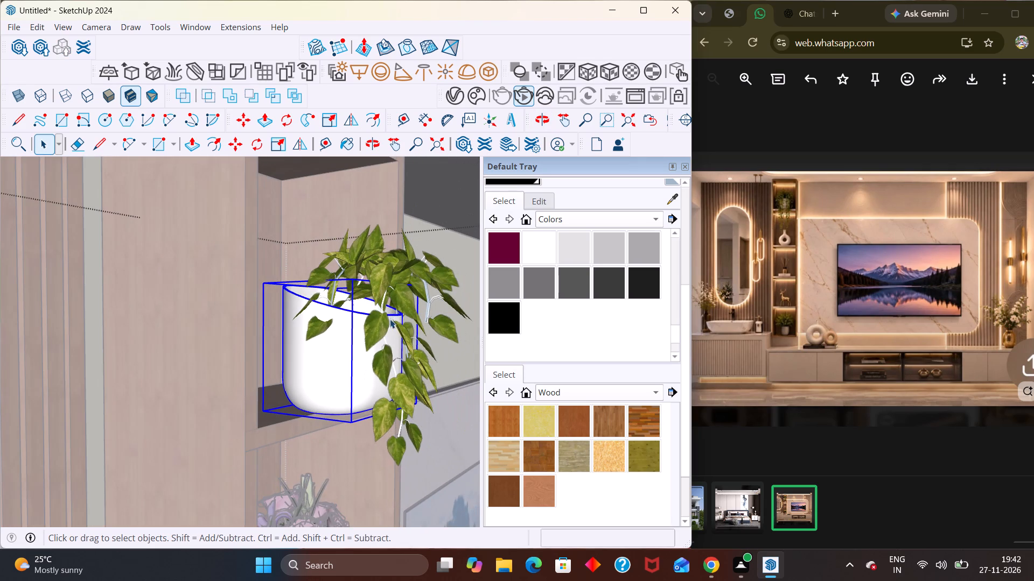
{"action": "left_click", "coordinate": [408, 284], "text": "ctrl"}
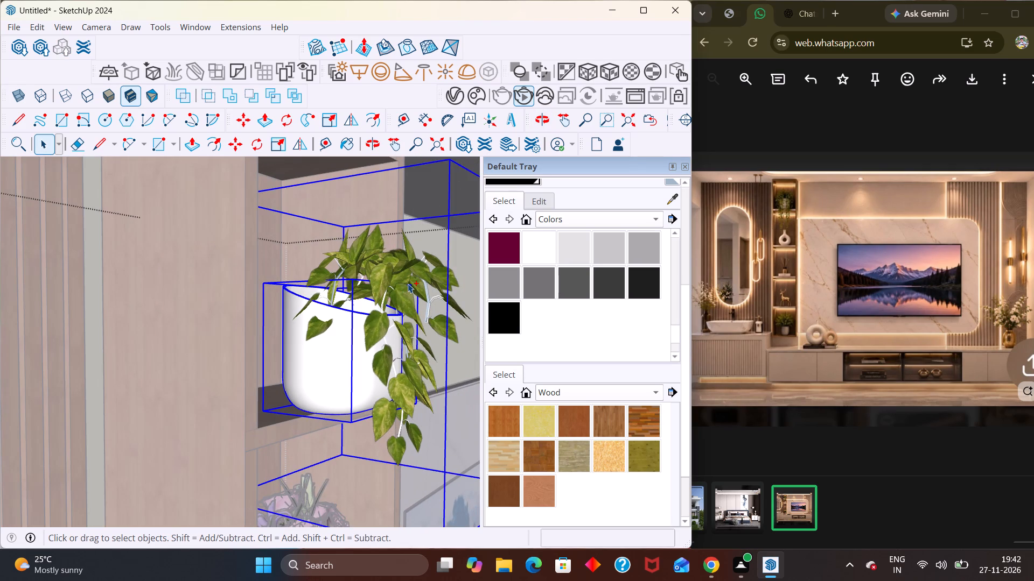
{"action": "scroll", "coordinate": [348, 350], "scroll_direction": "down", "scroll_amount": 7}
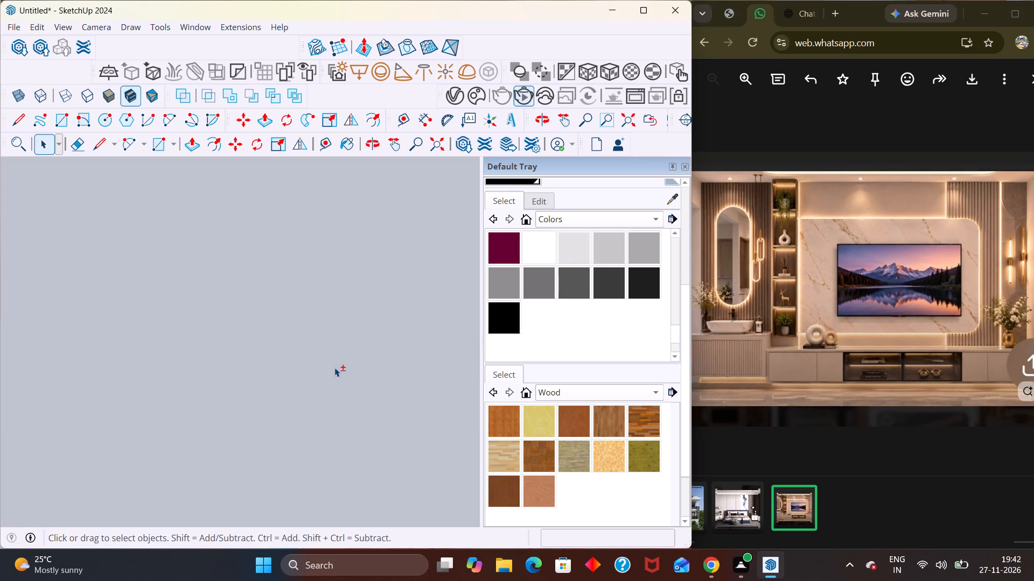
{"action": "key", "text": "shift+z"}
{"action": "scroll", "coordinate": [338, 367], "scroll_direction": "up", "scroll_amount": 3}
{"action": "scroll", "coordinate": [296, 374], "scroll_direction": "down", "scroll_amount": 2}
{"action": "middle_click_drag", "start_coordinate": [320, 382], "coordinate": [157, 365]}
{"action": "scroll", "coordinate": [242, 370], "scroll_direction": "up", "scroll_amount": 2}
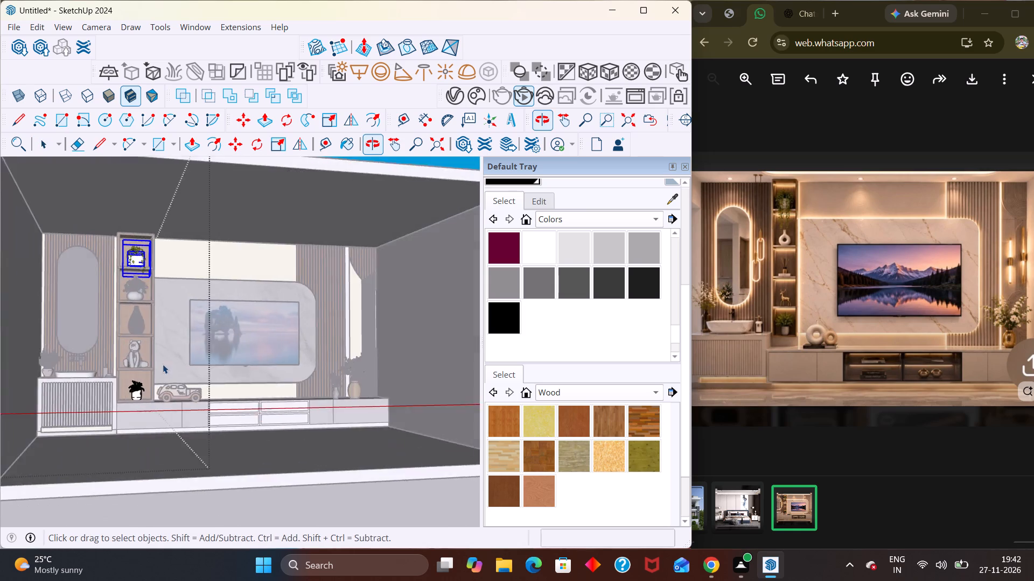
{"action": "scroll", "coordinate": [163, 364], "scroll_direction": "up", "scroll_amount": 9}
{"action": "middle_click_drag", "start_coordinate": [71, 220], "coordinate": [178, 270]}
{"action": "scroll", "coordinate": [178, 270], "scroll_direction": "up", "scroll_amount": 2}
{"action": "scroll", "coordinate": [47, 207], "scroll_direction": "up", "scroll_amount": 3}
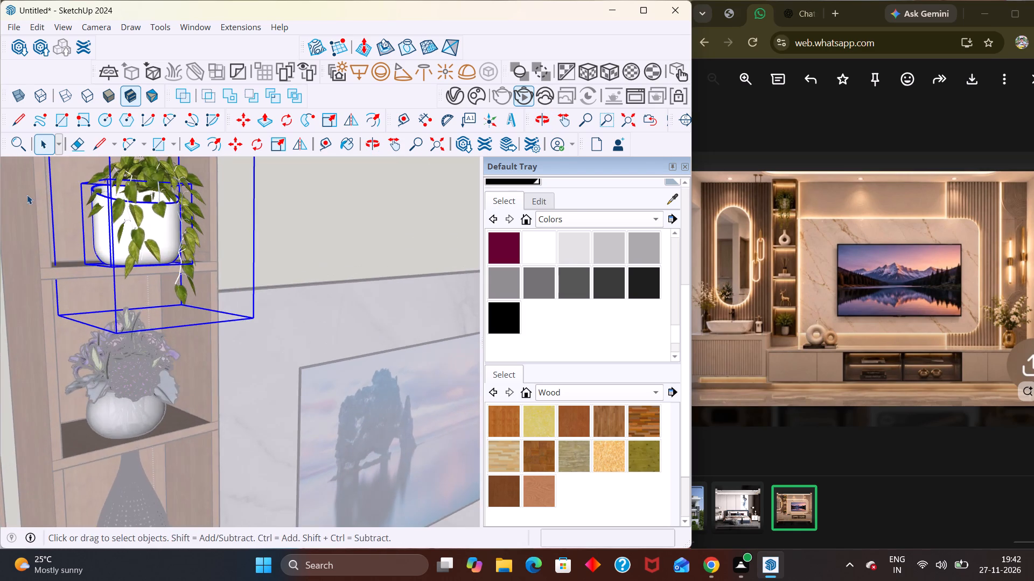
{"action": "scroll", "coordinate": [54, 200], "scroll_direction": "up", "scroll_amount": 6}
{"action": "middle_click_drag", "start_coordinate": [127, 217], "coordinate": [174, 240]}
{"action": "key", "text": "s"}
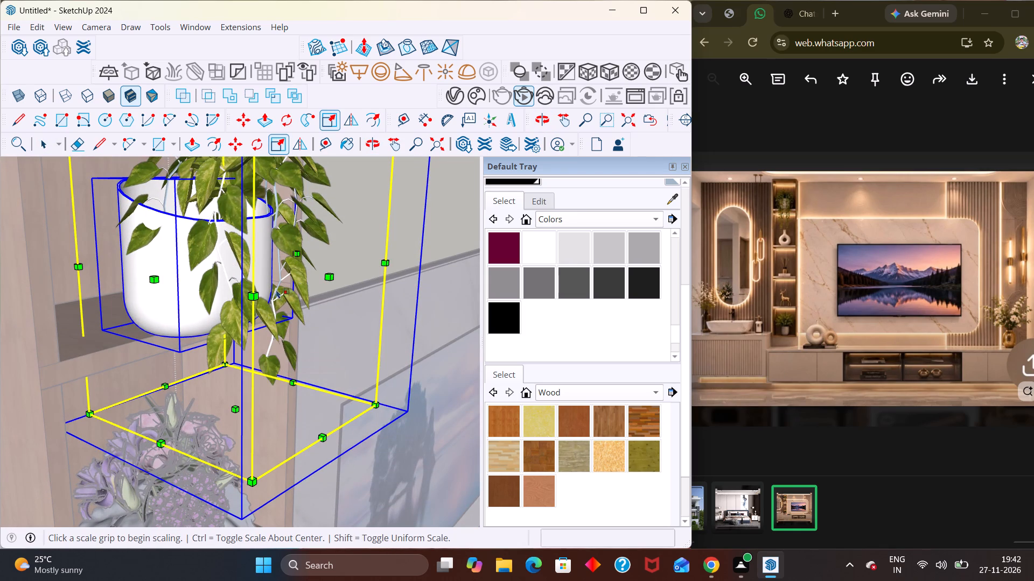
{"action": "left_click", "coordinate": [160, 258]}
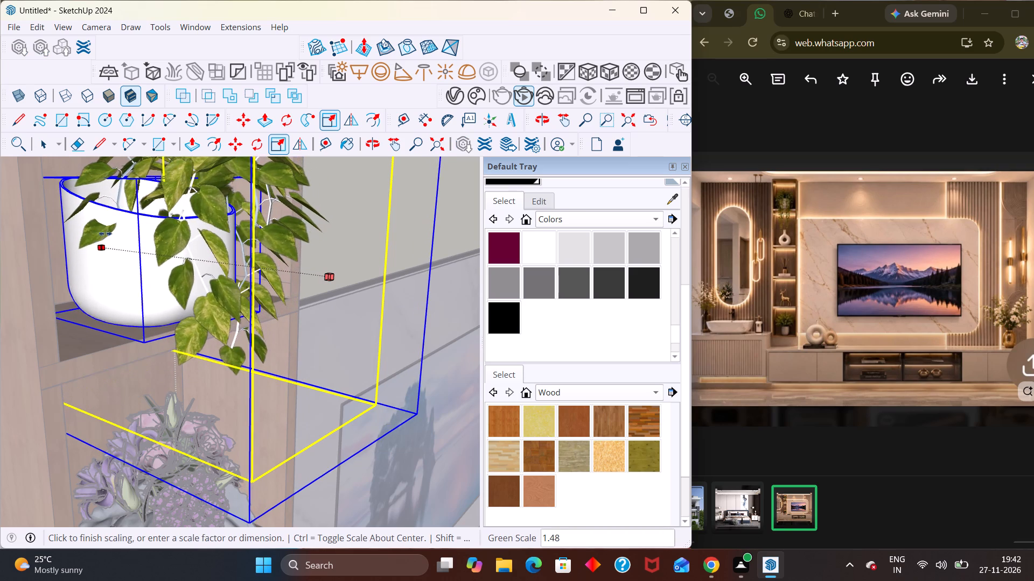
{"action": "left_click", "coordinate": [106, 235]}
{"action": "scroll", "coordinate": [117, 238], "scroll_direction": "down", "scroll_amount": 9}
{"action": "scroll", "coordinate": [164, 294], "scroll_direction": "up", "scroll_amount": 1}
{"action": "scroll", "coordinate": [164, 295], "scroll_direction": "down", "scroll_amount": 5}
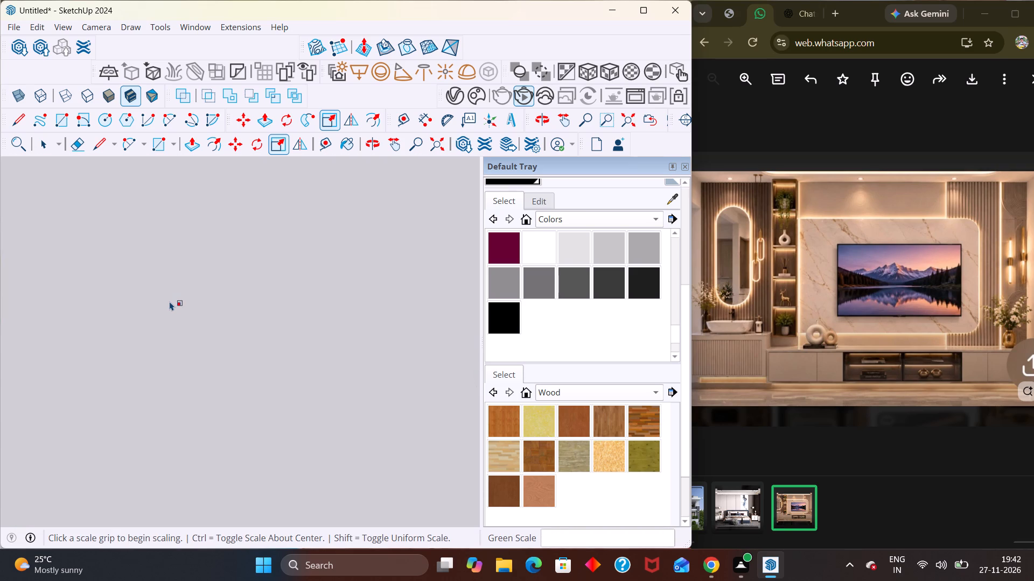
{"action": "scroll", "coordinate": [170, 301], "scroll_direction": "down", "scroll_amount": 6}
{"action": "key", "text": "shift+z"}
{"action": "scroll", "coordinate": [169, 304], "scroll_direction": "down", "scroll_amount": 11}
{"action": "scroll", "coordinate": [165, 313], "scroll_direction": "up", "scroll_amount": 1}
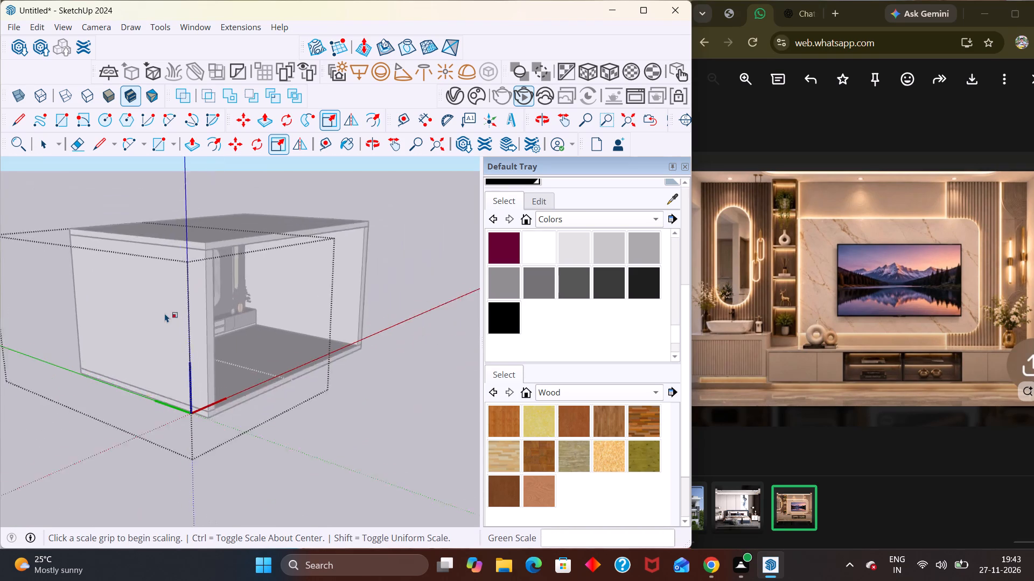
{"action": "scroll", "coordinate": [165, 313], "scroll_direction": "down", "scroll_amount": 4}
{"action": "key", "text": "space"}
{"action": "left_click_drag", "start_coordinate": [250, 419], "coordinate": [248, 425]}
{"action": "middle_click_drag", "start_coordinate": [284, 453], "coordinate": [267, 441]}
{"action": "left_click", "coordinate": [248, 437]}
Examine the potted plant and the flower vase in the upper compartments of the wooden shelf.
{"action": "middle_click_drag", "start_coordinate": [285, 412], "coordinate": [209, 301]}
{"action": "scroll", "coordinate": [282, 407], "scroll_direction": "up", "scroll_amount": 5}
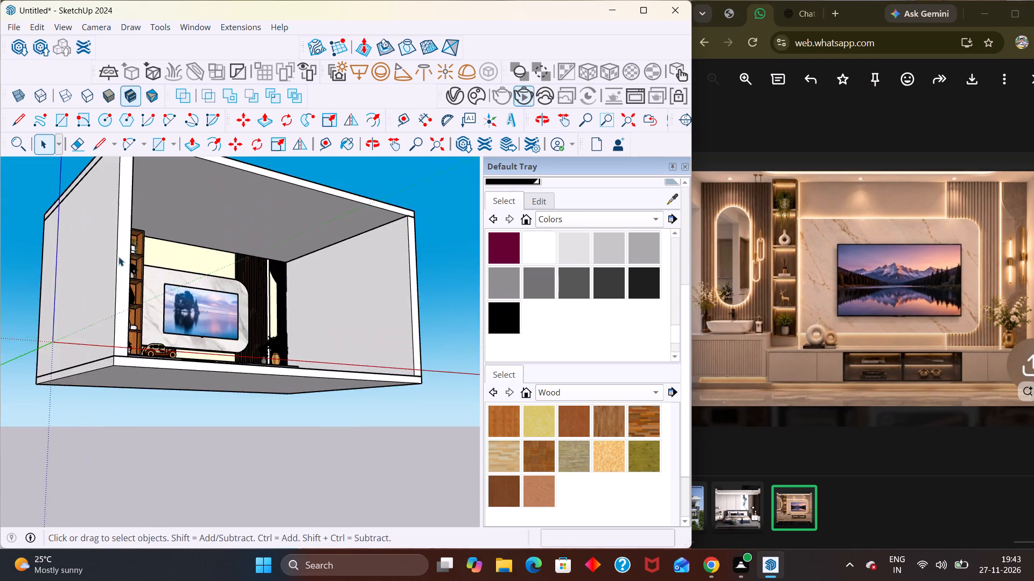
{"action": "scroll", "coordinate": [118, 257], "scroll_direction": "up", "scroll_amount": 6}
{"action": "middle_click_drag", "start_coordinate": [219, 291], "coordinate": [114, 331]}
{"action": "scroll", "coordinate": [142, 272], "scroll_direction": "up", "scroll_amount": 15}
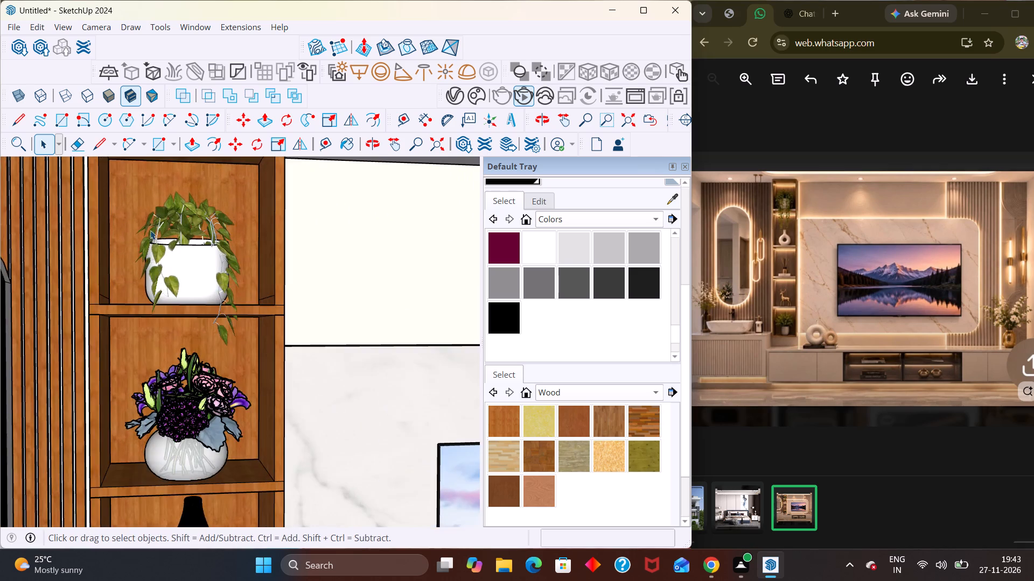
{"action": "middle_click_drag", "start_coordinate": [184, 251], "coordinate": [53, 321]}
{"action": "scroll", "coordinate": [53, 321], "scroll_direction": "up", "scroll_amount": 1}
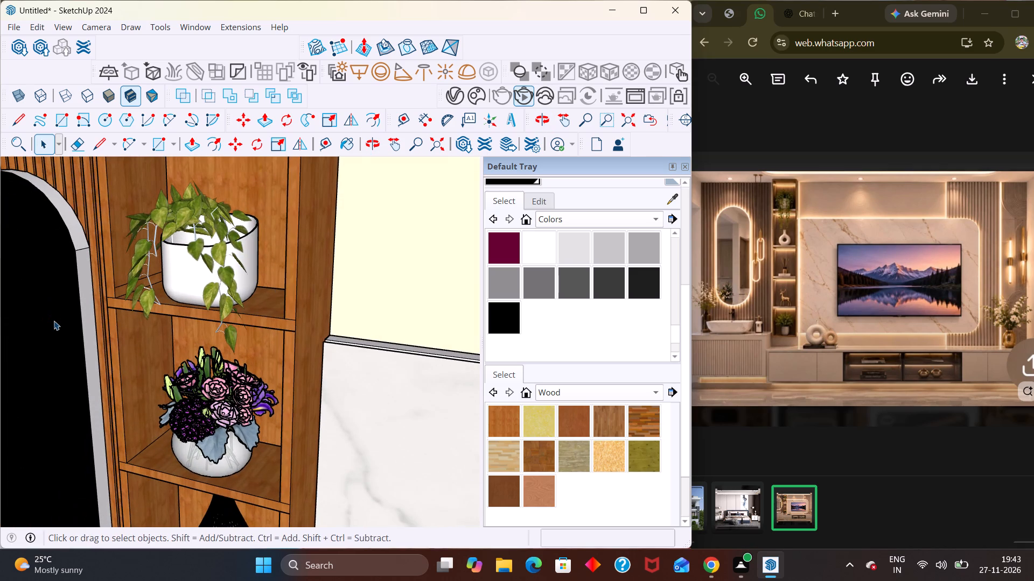
{"action": "scroll", "coordinate": [170, 280], "scroll_direction": "down", "scroll_amount": 4}
{"action": "scroll", "coordinate": [321, 313], "scroll_direction": "down", "scroll_amount": 1}
{"action": "scroll", "coordinate": [321, 313], "scroll_direction": "up", "scroll_amount": 1}
{"action": "scroll", "coordinate": [317, 316], "scroll_direction": "down", "scroll_amount": 5}
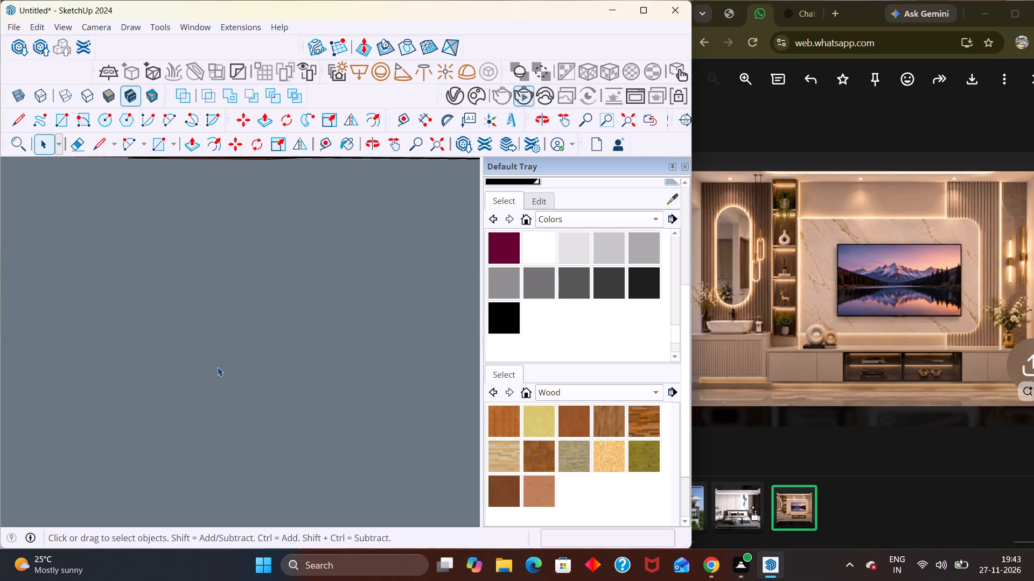
{"action": "scroll", "coordinate": [218, 367], "scroll_direction": "down", "scroll_amount": 5}
Examine the whole TV wall, then the slatted panels in the corner beside the marble panel.
{"action": "key", "text": "shift+z"}
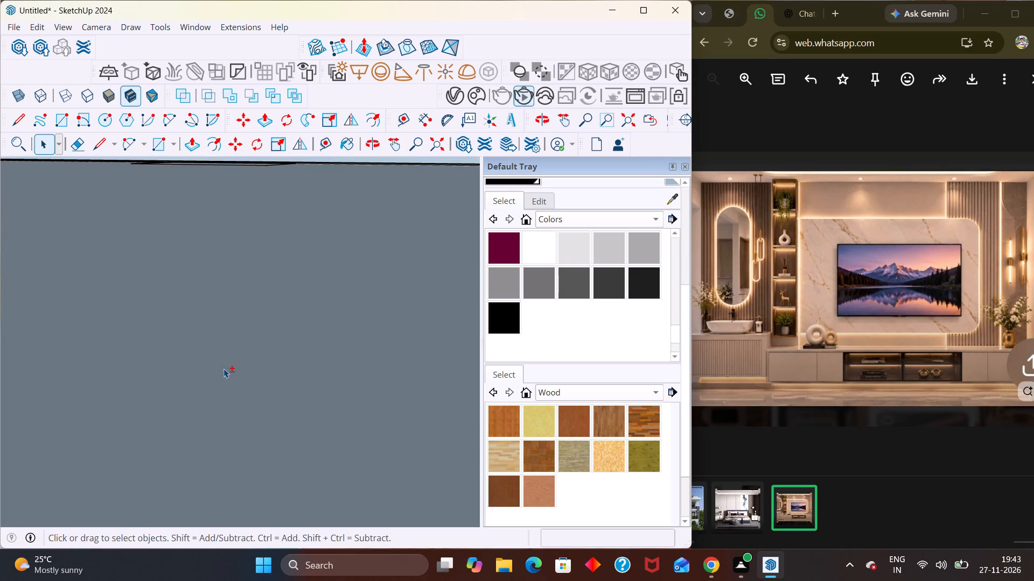
{"action": "scroll", "coordinate": [224, 369], "scroll_direction": "down", "scroll_amount": 3}
{"action": "middle_click_drag", "start_coordinate": [292, 414], "coordinate": [358, 199]}
{"action": "scroll", "coordinate": [358, 202], "scroll_direction": "up", "scroll_amount": 2}
{"action": "middle_click_drag", "start_coordinate": [304, 398], "coordinate": [326, 479]}
{"action": "scroll", "coordinate": [347, 334], "scroll_direction": "up", "scroll_amount": 4}
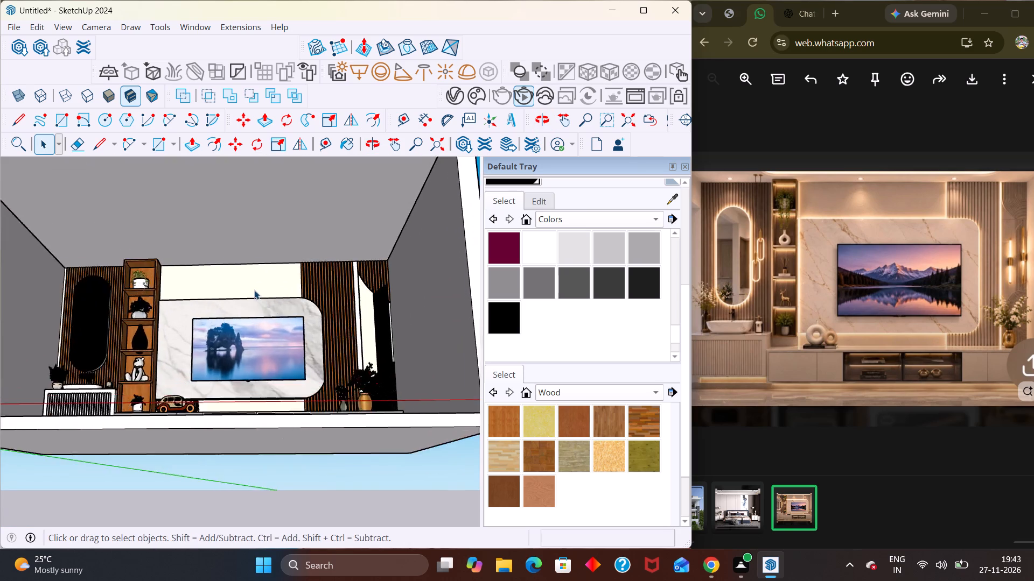
{"action": "scroll", "coordinate": [254, 290], "scroll_direction": "up", "scroll_amount": 4}
{"action": "middle_click_drag", "start_coordinate": [256, 314], "coordinate": [340, 322]}
{"action": "scroll", "coordinate": [340, 322], "scroll_direction": "down", "scroll_amount": 8}
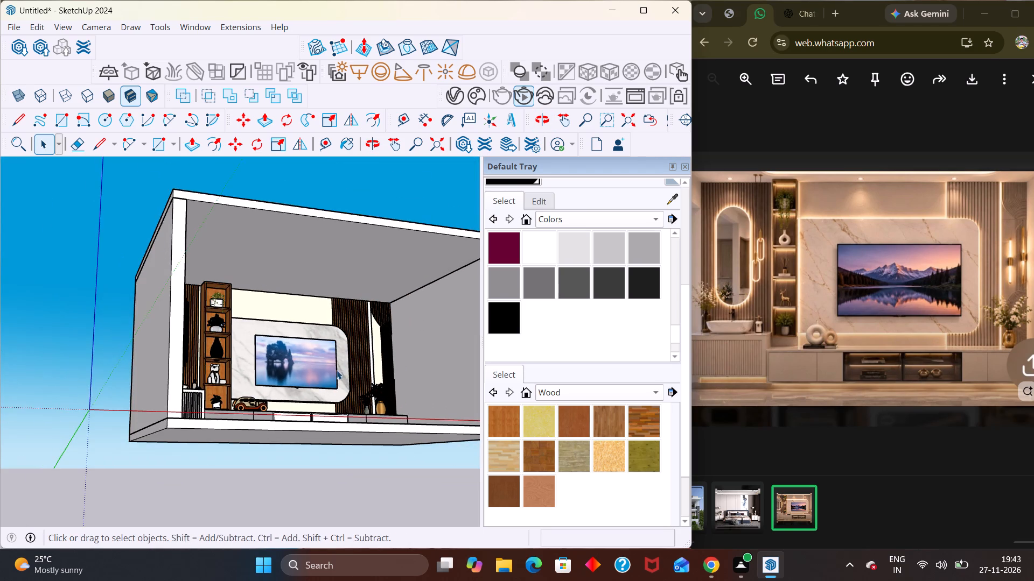
{"action": "middle_click_drag", "start_coordinate": [322, 379], "coordinate": [290, 380]}
{"action": "scroll", "coordinate": [373, 367], "scroll_direction": "up", "scroll_amount": 4}
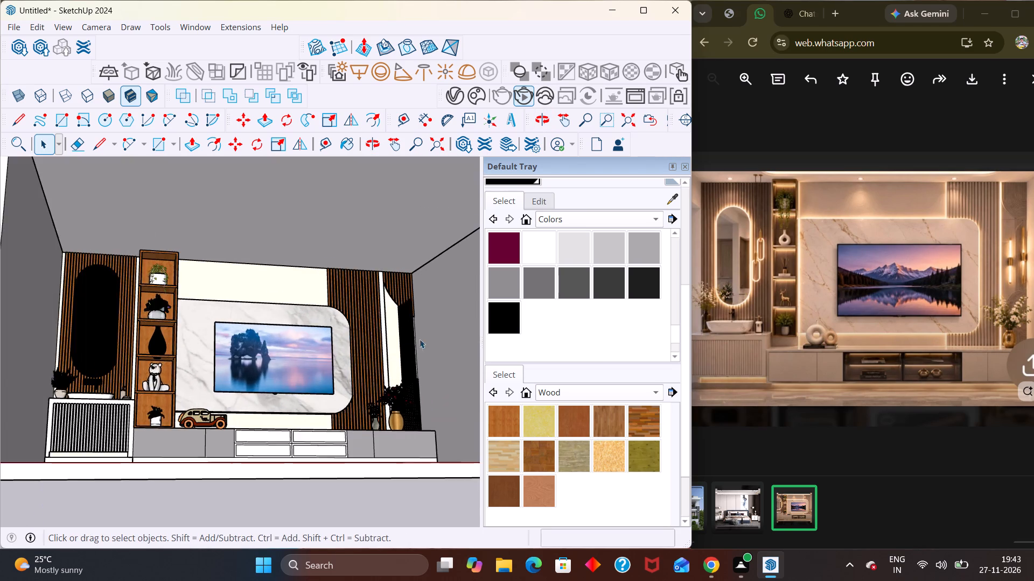
{"action": "scroll", "coordinate": [420, 339], "scroll_direction": "up", "scroll_amount": 7}
{"action": "middle_click_drag", "start_coordinate": [400, 355], "coordinate": [373, 384]}
{"action": "scroll", "coordinate": [373, 384], "scroll_direction": "up", "scroll_amount": 5}
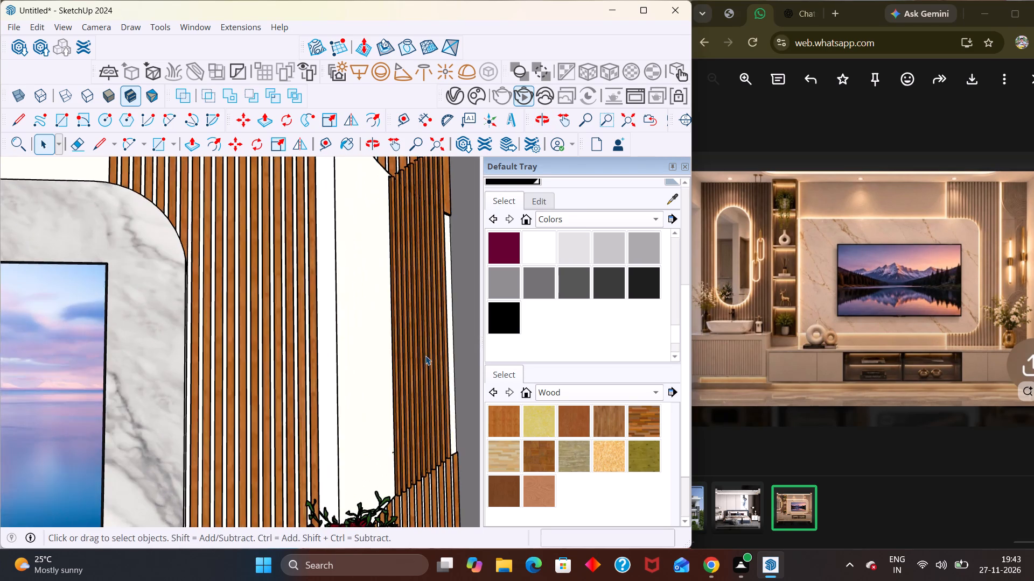
{"action": "middle_click_drag", "start_coordinate": [425, 357], "coordinate": [396, 416]}
{"action": "scroll", "coordinate": [396, 416], "scroll_direction": "up", "scroll_amount": 1}
{"action": "scroll", "coordinate": [396, 379], "scroll_direction": "down", "scroll_amount": 8}
{"action": "scroll", "coordinate": [486, 273], "scroll_direction": "up", "scroll_amount": 3}
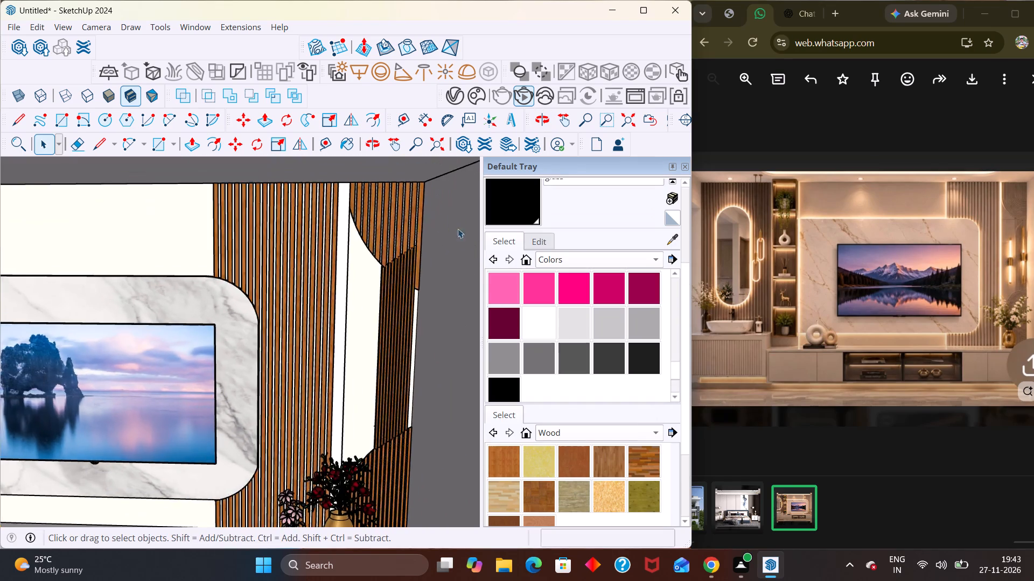
{"action": "scroll", "coordinate": [458, 229], "scroll_direction": "up", "scroll_amount": 8}
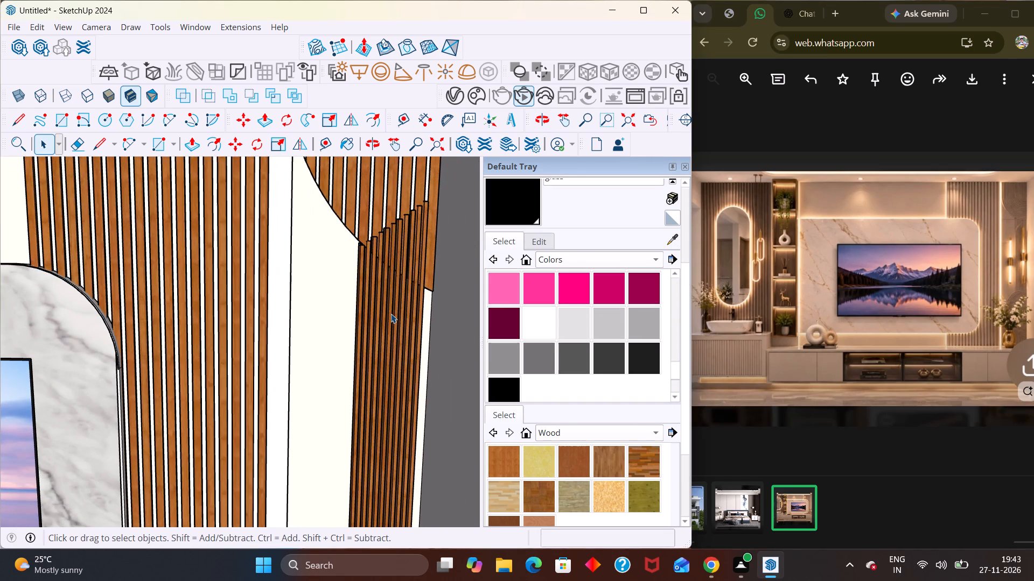
Scale the gold vase with red flowers on the TV cabinet to about 1.40 in height and 1.14 in width.
{"action": "scroll", "coordinate": [429, 313], "scroll_direction": "down", "scroll_amount": 12}
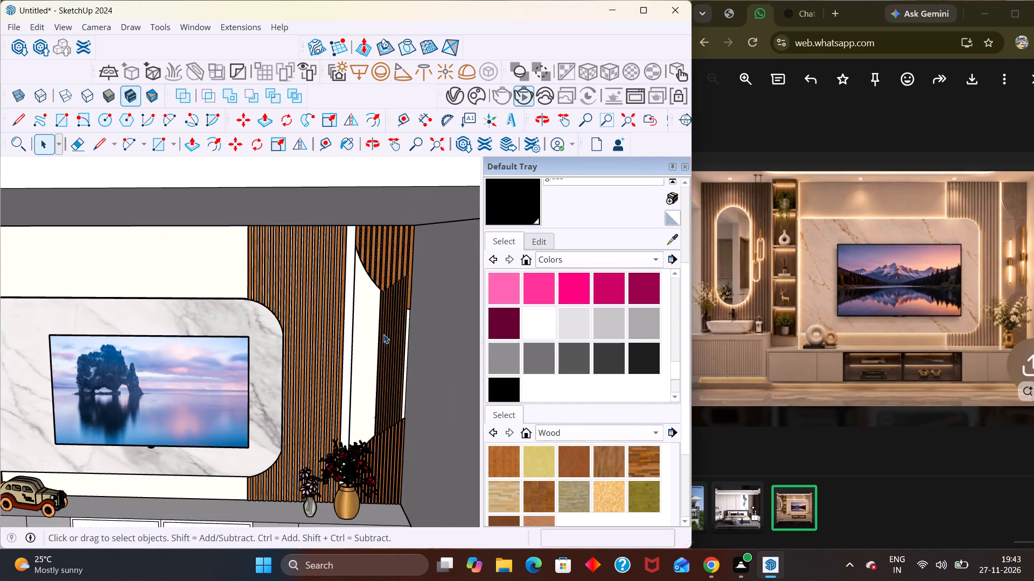
{"action": "scroll", "coordinate": [383, 334], "scroll_direction": "down", "scroll_amount": 2}
{"action": "scroll", "coordinate": [369, 460], "scroll_direction": "up", "scroll_amount": 10}
{"action": "left_click", "coordinate": [362, 431]}
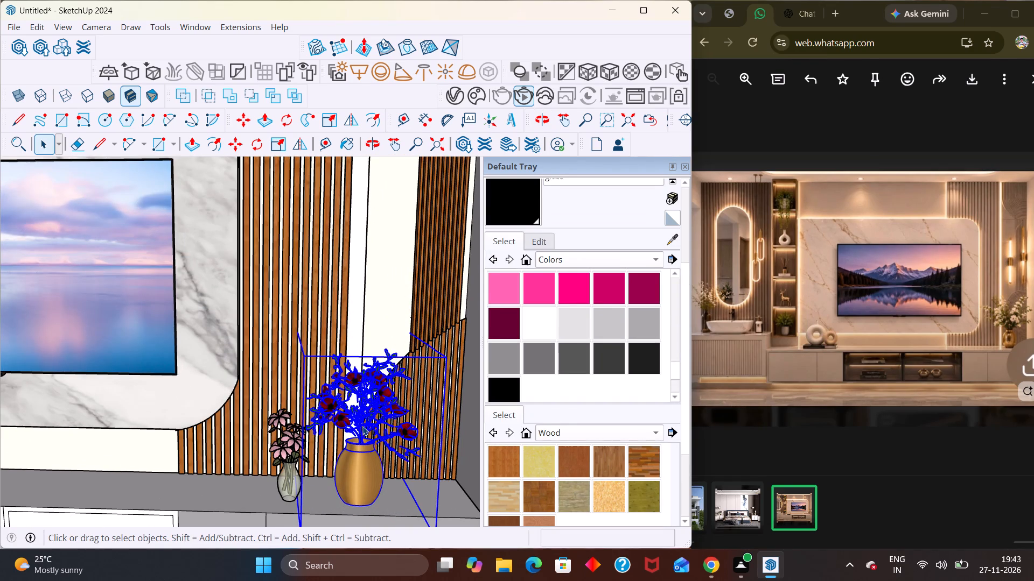
{"action": "key", "text": "s"}
{"action": "left_click", "coordinate": [362, 339]}
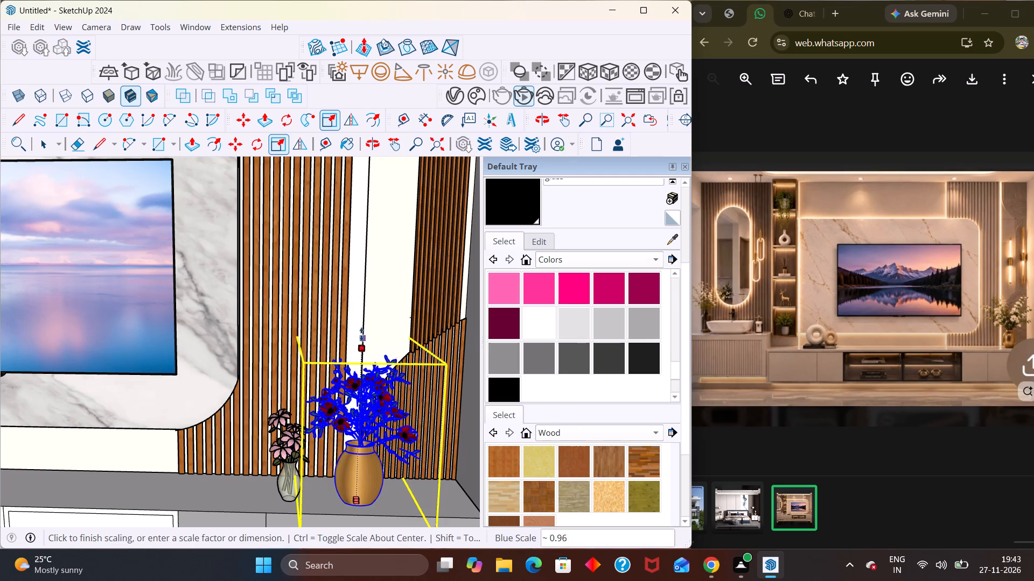
{"action": "left_click", "coordinate": [366, 271]}
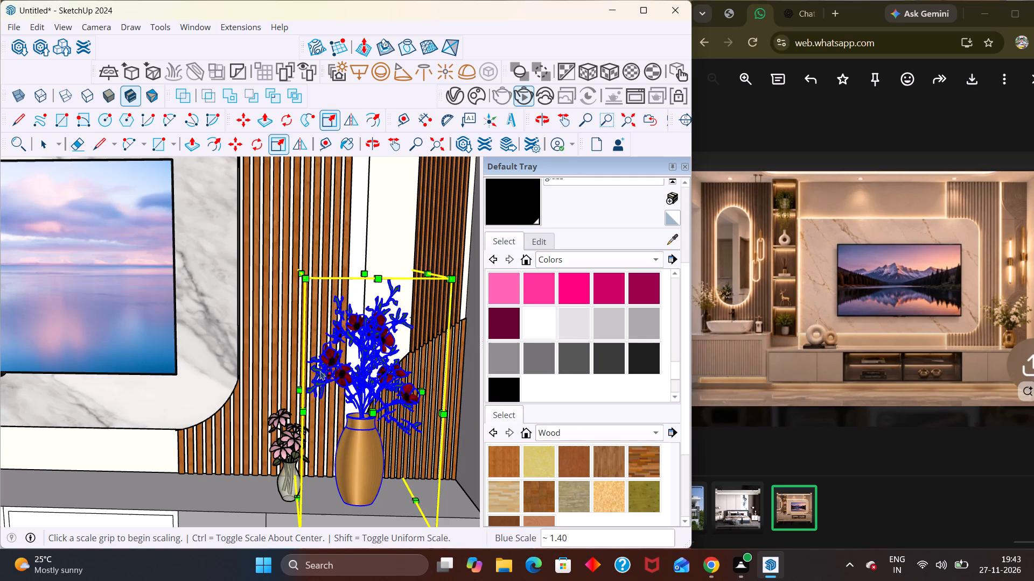
{"action": "left_click", "coordinate": [298, 387]}
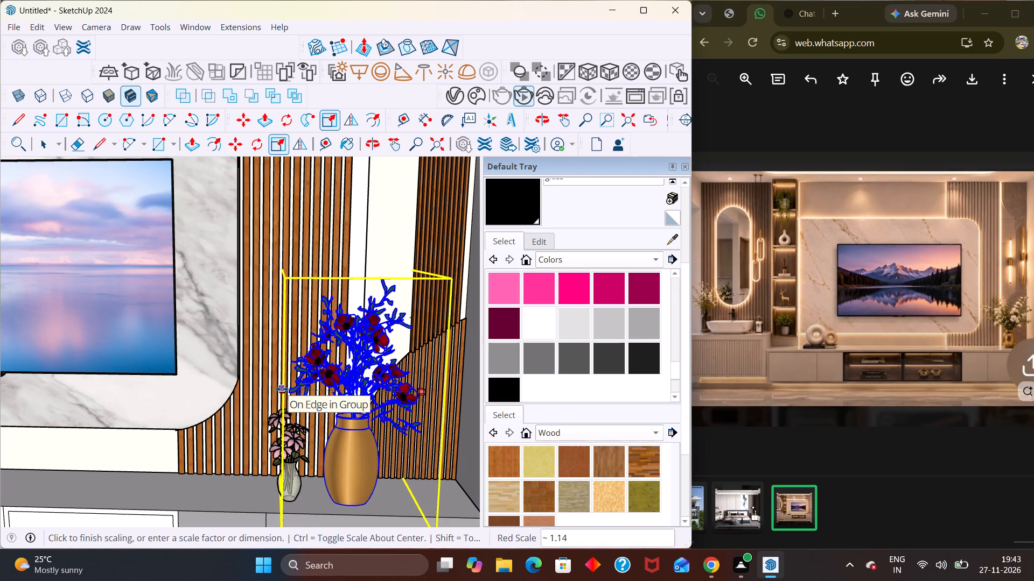
{"action": "left_click", "coordinate": [282, 389]}
Stretch the gold flower vase slightly in depth, toward the front edge of the TV cabinet.
{"action": "middle_click_drag", "start_coordinate": [332, 412], "coordinate": [501, 444]}
{"action": "scroll", "coordinate": [410, 404], "scroll_direction": "up", "scroll_amount": 1}
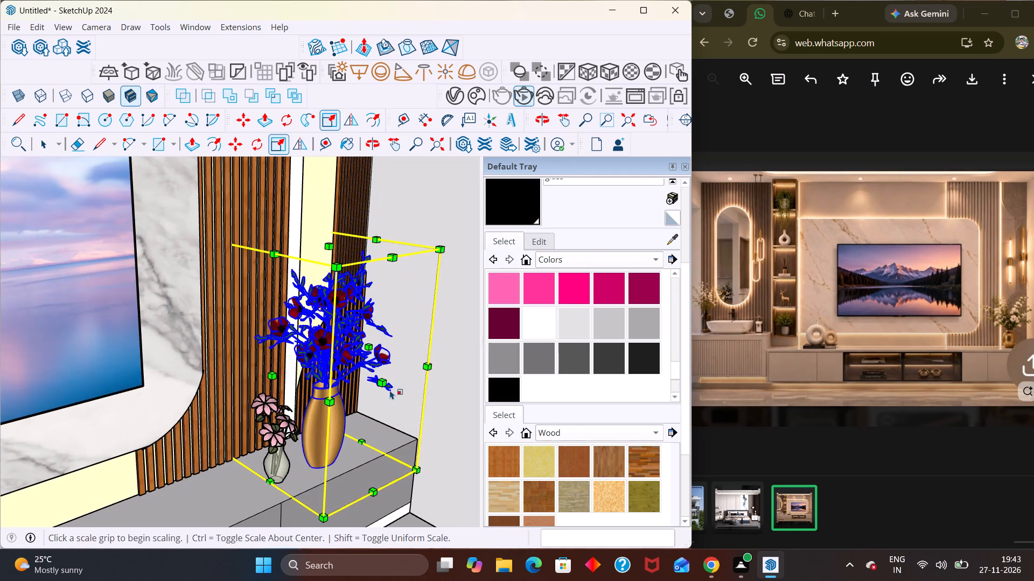
{"action": "left_click", "coordinate": [385, 383]}
{"action": "left_click", "coordinate": [396, 388]}
{"action": "middle_click_drag", "start_coordinate": [395, 410], "coordinate": [288, 402]}
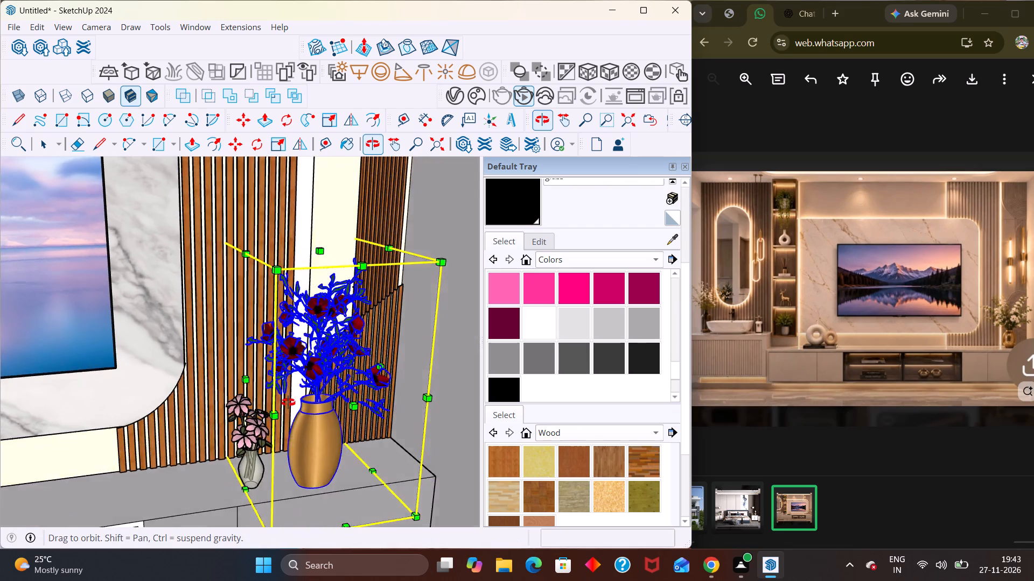
{"action": "middle_click_drag", "start_coordinate": [288, 402], "coordinate": [303, 341]}
{"action": "scroll", "coordinate": [298, 374], "scroll_direction": "down", "scroll_amount": 6}
{"action": "scroll", "coordinate": [167, 301], "scroll_direction": "up", "scroll_amount": 1}
{"action": "scroll", "coordinate": [166, 304], "scroll_direction": "down", "scroll_amount": 14}
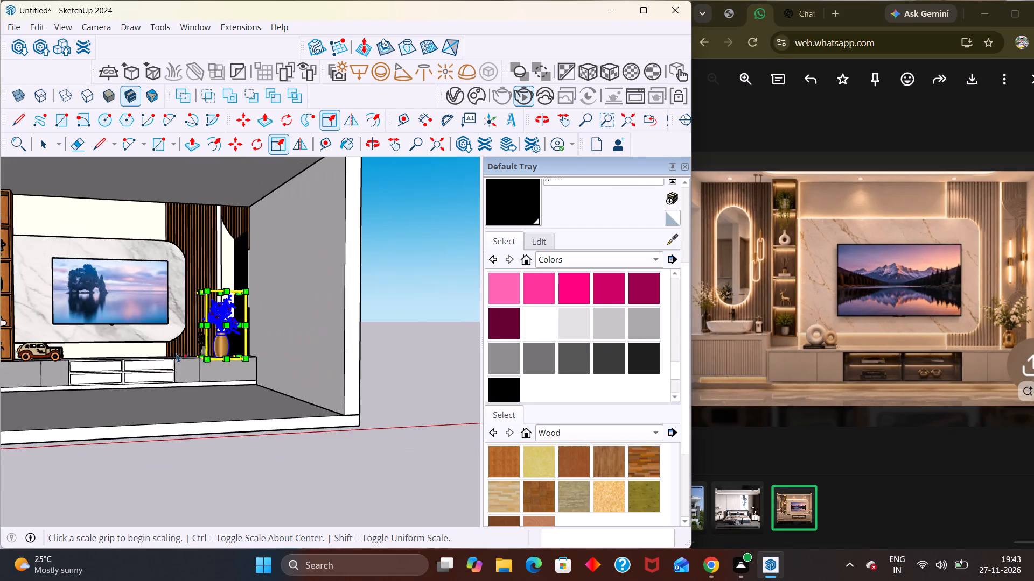
{"action": "scroll", "coordinate": [176, 353], "scroll_direction": "down", "scroll_amount": 1}
{"action": "key", "text": "space"}
{"action": "left_click", "coordinate": [247, 478]}
Examine the gold vase on the TV cabinet up close and its proportions within the whole room.
{"action": "scroll", "coordinate": [177, 240], "scroll_direction": "up", "scroll_amount": 6}
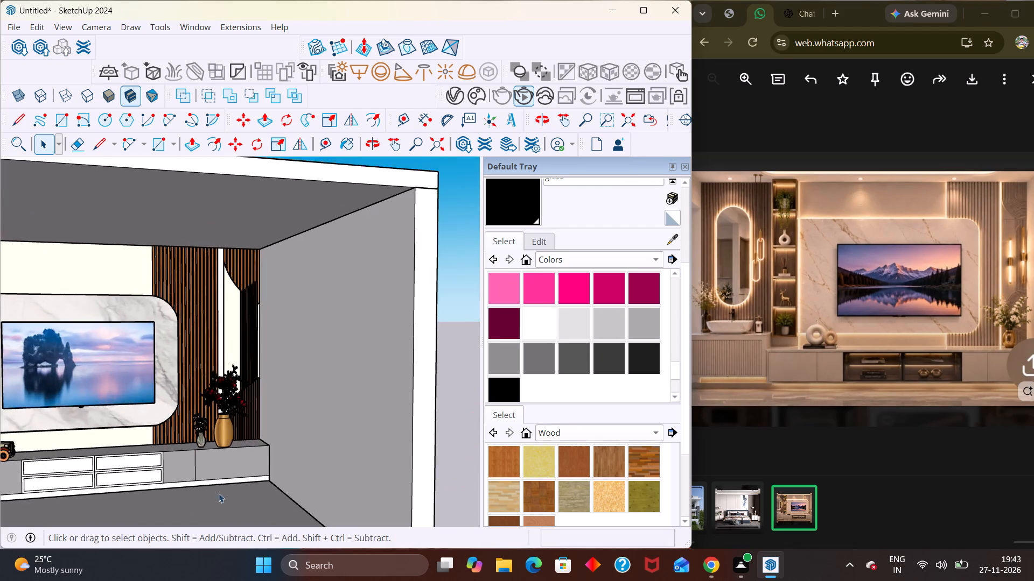
{"action": "scroll", "coordinate": [219, 493], "scroll_direction": "up", "scroll_amount": 9}
{"action": "middle_click_drag", "start_coordinate": [196, 381], "coordinate": [334, 422]}
{"action": "scroll", "coordinate": [319, 398], "scroll_direction": "up", "scroll_amount": 1}
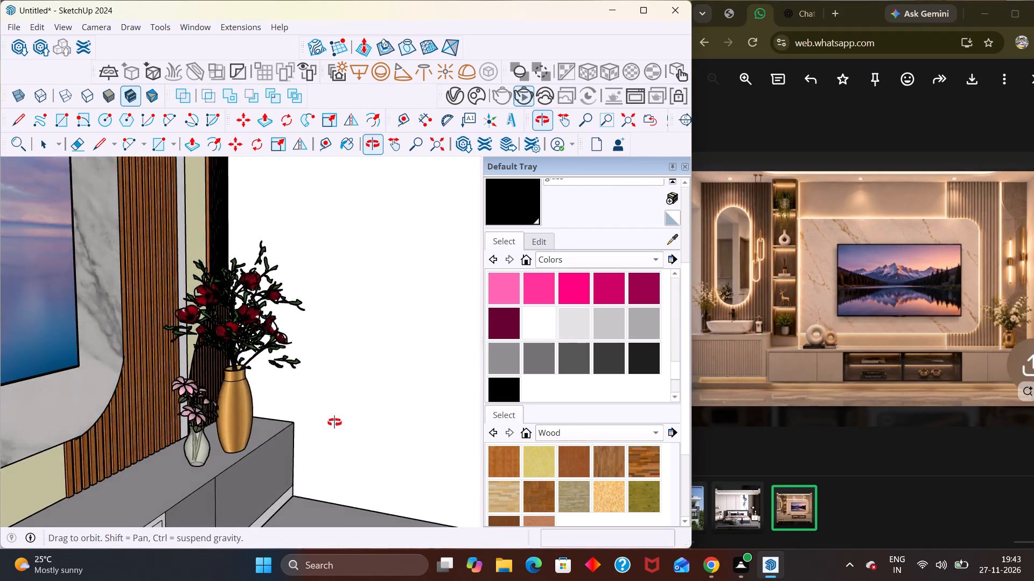
{"action": "middle_click_drag", "start_coordinate": [334, 422], "coordinate": [207, 393]}
{"action": "scroll", "coordinate": [117, 416], "scroll_direction": "down", "scroll_amount": 4}
{"action": "scroll", "coordinate": [220, 369], "scroll_direction": "up", "scroll_amount": 1}
{"action": "scroll", "coordinate": [220, 369], "scroll_direction": "down", "scroll_amount": 15}
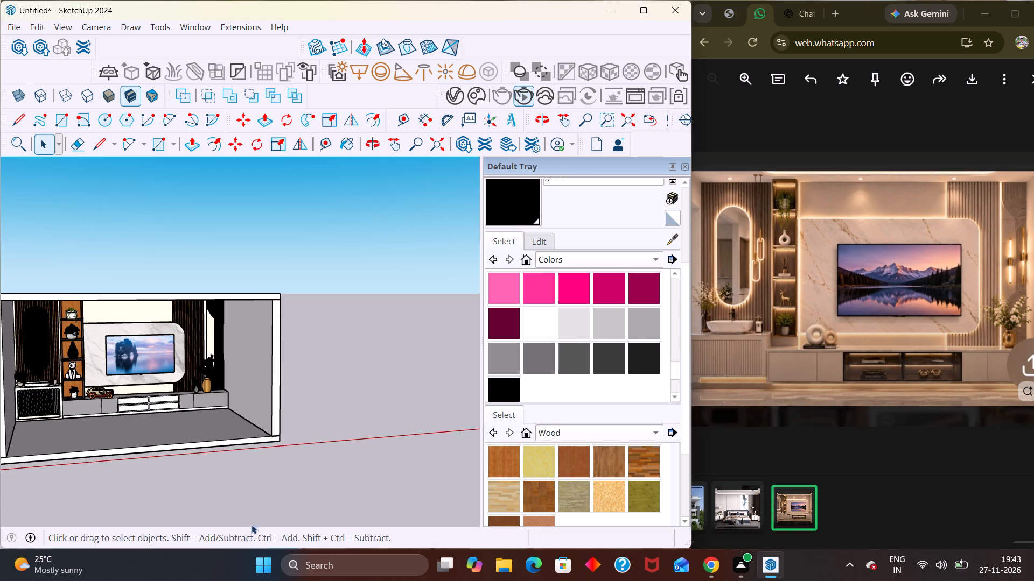
{"action": "middle_click_drag", "start_coordinate": [222, 462], "coordinate": [234, 461]}
{"action": "scroll", "coordinate": [222, 463], "scroll_direction": "down", "scroll_amount": 9}
{"action": "middle_click_drag", "start_coordinate": [226, 472], "coordinate": [149, 407]}
{"action": "scroll", "coordinate": [150, 409], "scroll_direction": "up", "scroll_amount": 9}
{"action": "middle_click_drag", "start_coordinate": [204, 401], "coordinate": [290, 433]}
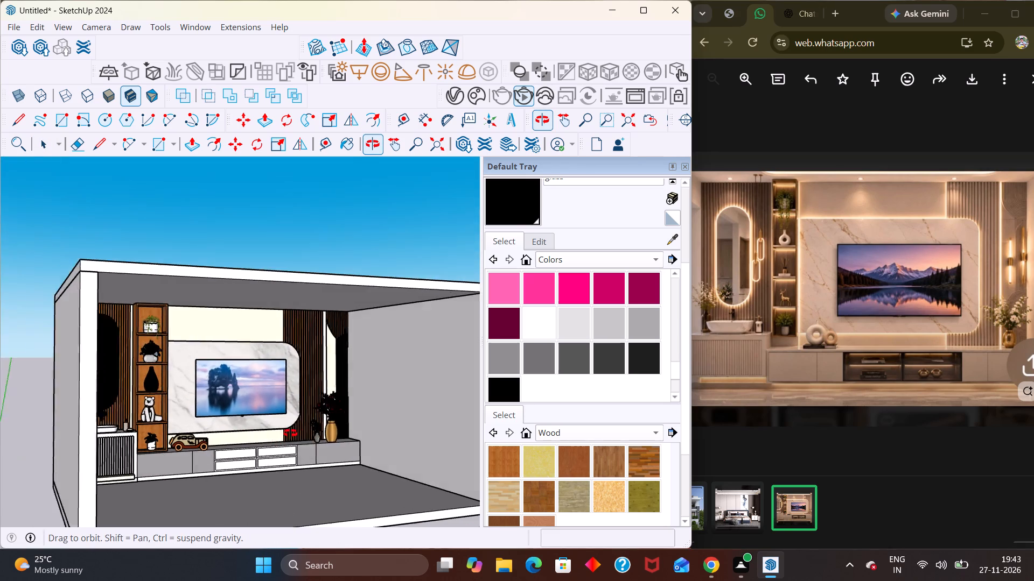
Examine the oval mirror, slatted panel and decorated wooden shelving up close.
{"action": "middle_click_drag", "start_coordinate": [290, 433], "coordinate": [67, 410]}
{"action": "scroll", "coordinate": [127, 415], "scroll_direction": "up", "scroll_amount": 1}
{"action": "scroll", "coordinate": [67, 410], "scroll_direction": "up", "scroll_amount": 4}
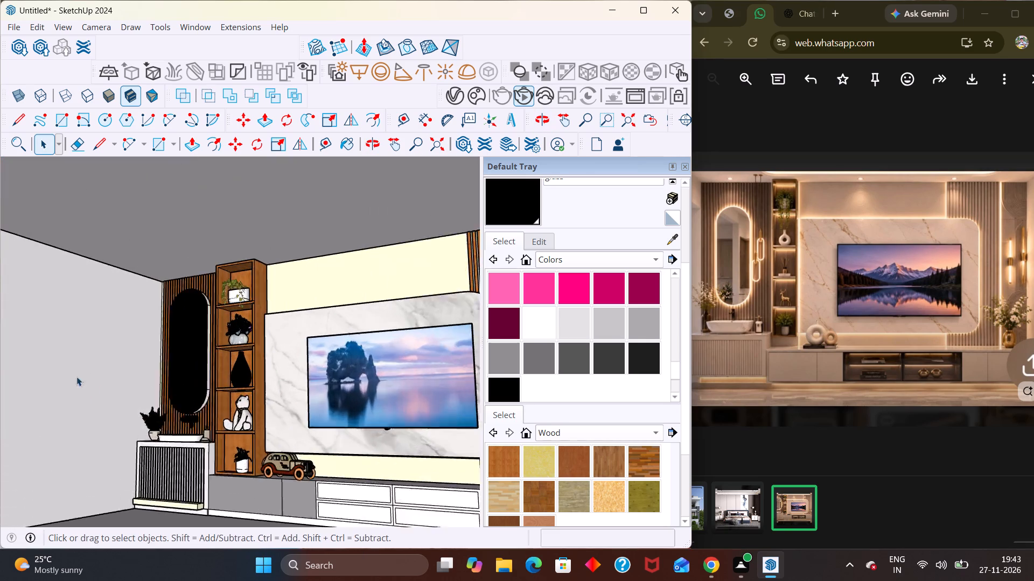
{"action": "scroll", "coordinate": [76, 377], "scroll_direction": "up", "scroll_amount": 2}
{"action": "scroll", "coordinate": [169, 313], "scroll_direction": "up", "scroll_amount": 4}
{"action": "scroll", "coordinate": [299, 378], "scroll_direction": "down", "scroll_amount": 12}
{"action": "middle_click_drag", "start_coordinate": [280, 474], "coordinate": [329, 444]}
{"action": "scroll", "coordinate": [329, 444], "scroll_direction": "up", "scroll_amount": 4}
{"action": "middle_click_drag", "start_coordinate": [329, 444], "coordinate": [329, 443]}
{"action": "scroll", "coordinate": [113, 379], "scroll_direction": "up", "scroll_amount": 6}
{"action": "middle_click_drag", "start_coordinate": [137, 375], "coordinate": [169, 430]}
{"action": "scroll", "coordinate": [169, 430], "scroll_direction": "up", "scroll_amount": 1}
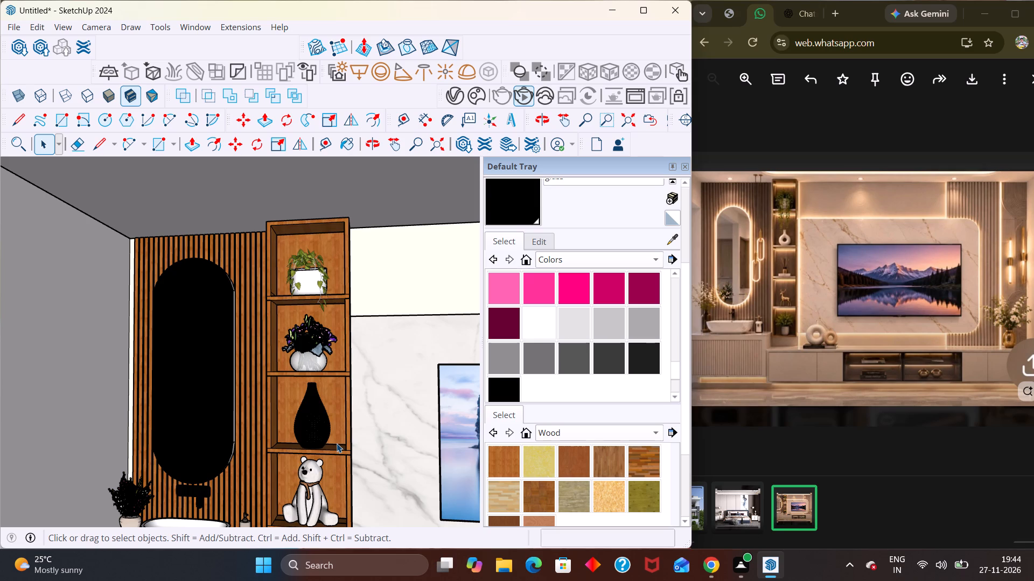
{"action": "scroll", "coordinate": [382, 441], "scroll_direction": "down", "scroll_amount": 6}
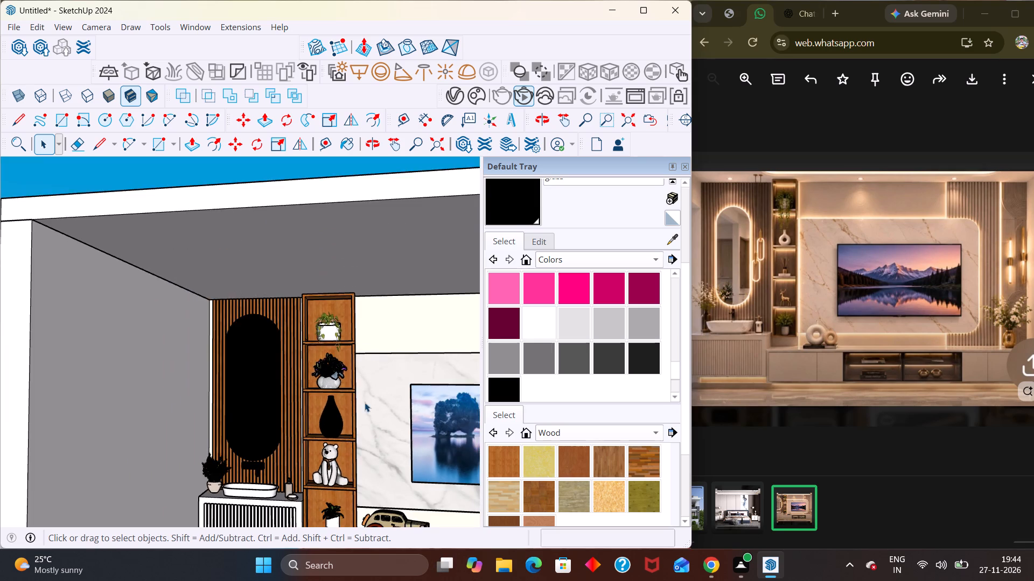
Examine the whole room from outside, ending with a view of the washbasin corner and shelving.
{"action": "scroll", "coordinate": [365, 402], "scroll_direction": "down", "scroll_amount": 4}
{"action": "middle_click_drag", "start_coordinate": [329, 452], "coordinate": [429, 309]}
{"action": "scroll", "coordinate": [429, 309], "scroll_direction": "up", "scroll_amount": 3}
{"action": "scroll", "coordinate": [339, 409], "scroll_direction": "down", "scroll_amount": 3}
{"action": "scroll", "coordinate": [332, 413], "scroll_direction": "up", "scroll_amount": 1}
{"action": "scroll", "coordinate": [332, 412], "scroll_direction": "down", "scroll_amount": 8}
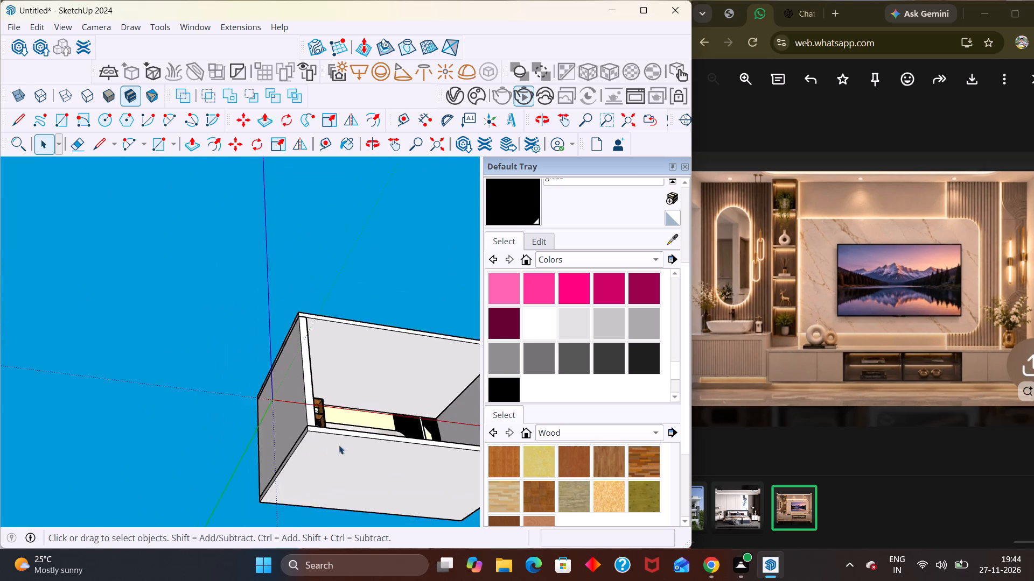
{"action": "middle_click_drag", "start_coordinate": [341, 445], "coordinate": [283, 482]}
{"action": "scroll", "coordinate": [287, 489], "scroll_direction": "up", "scroll_amount": 2}
{"action": "scroll", "coordinate": [268, 428], "scroll_direction": "down", "scroll_amount": 6}
{"action": "scroll", "coordinate": [267, 420], "scroll_direction": "up", "scroll_amount": 1}
{"action": "scroll", "coordinate": [254, 406], "scroll_direction": "down", "scroll_amount": 2}
{"action": "scroll", "coordinate": [254, 409], "scroll_direction": "up", "scroll_amount": 1}
{"action": "scroll", "coordinate": [253, 409], "scroll_direction": "down", "scroll_amount": 5}
{"action": "middle_click_drag", "start_coordinate": [362, 427], "coordinate": [225, 495]}
{"action": "scroll", "coordinate": [247, 495], "scroll_direction": "up", "scroll_amount": 2}
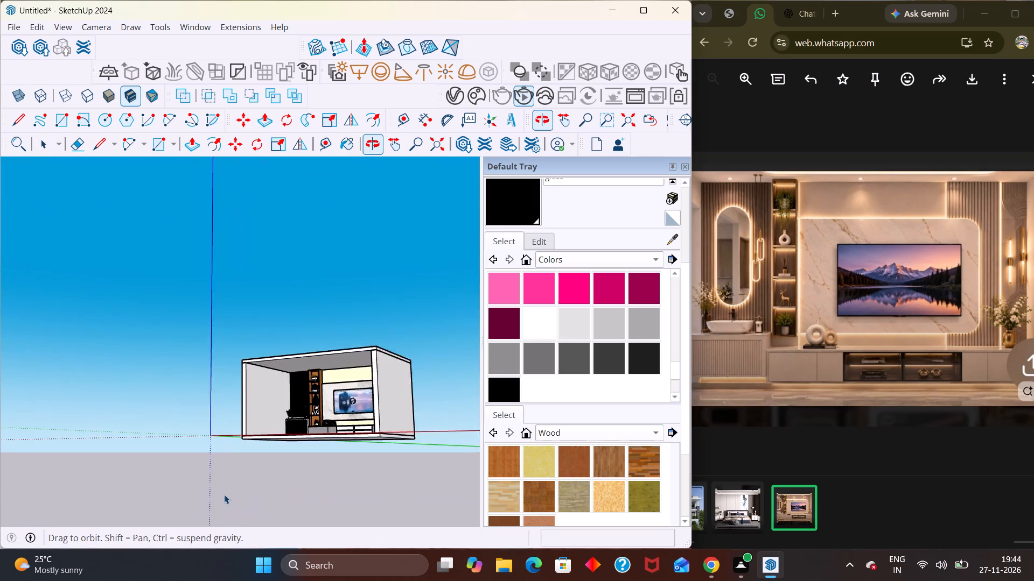
{"action": "scroll", "coordinate": [224, 494], "scroll_direction": "up", "scroll_amount": 6}
{"action": "middle_click_drag", "start_coordinate": [281, 484], "coordinate": [264, 490]}
{"action": "scroll", "coordinate": [263, 499], "scroll_direction": "up", "scroll_amount": 1}
{"action": "scroll", "coordinate": [321, 415], "scroll_direction": "down", "scroll_amount": 6}
{"action": "scroll", "coordinate": [310, 389], "scroll_direction": "up", "scroll_amount": 1}
{"action": "scroll", "coordinate": [308, 388], "scroll_direction": "down", "scroll_amount": 2}
{"action": "scroll", "coordinate": [308, 388], "scroll_direction": "up", "scroll_amount": 1}
{"action": "scroll", "coordinate": [308, 388], "scroll_direction": "down", "scroll_amount": 2}
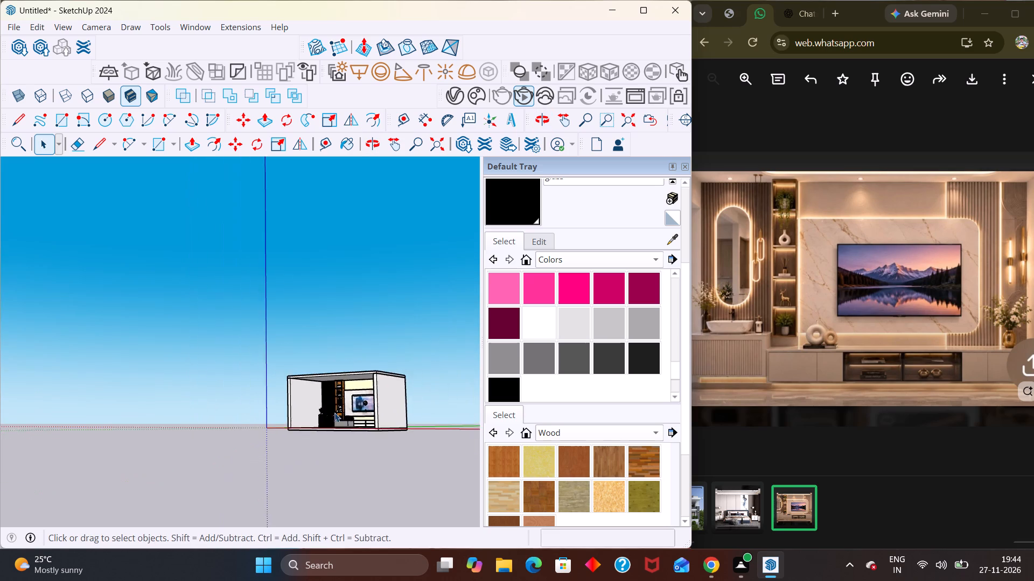
{"action": "middle_click_drag", "start_coordinate": [354, 426], "coordinate": [344, 449]}
{"action": "scroll", "coordinate": [367, 493], "scroll_direction": "up", "scroll_amount": 5}
{"action": "scroll", "coordinate": [261, 349], "scroll_direction": "down", "scroll_amount": 1}
{"action": "scroll", "coordinate": [261, 349], "scroll_direction": "up", "scroll_amount": 2}
{"action": "scroll", "coordinate": [365, 445], "scroll_direction": "up", "scroll_amount": 4}
{"action": "scroll", "coordinate": [316, 412], "scroll_direction": "up", "scroll_amount": 2}
{"action": "middle_click_drag", "start_coordinate": [316, 411], "coordinate": [321, 413]}
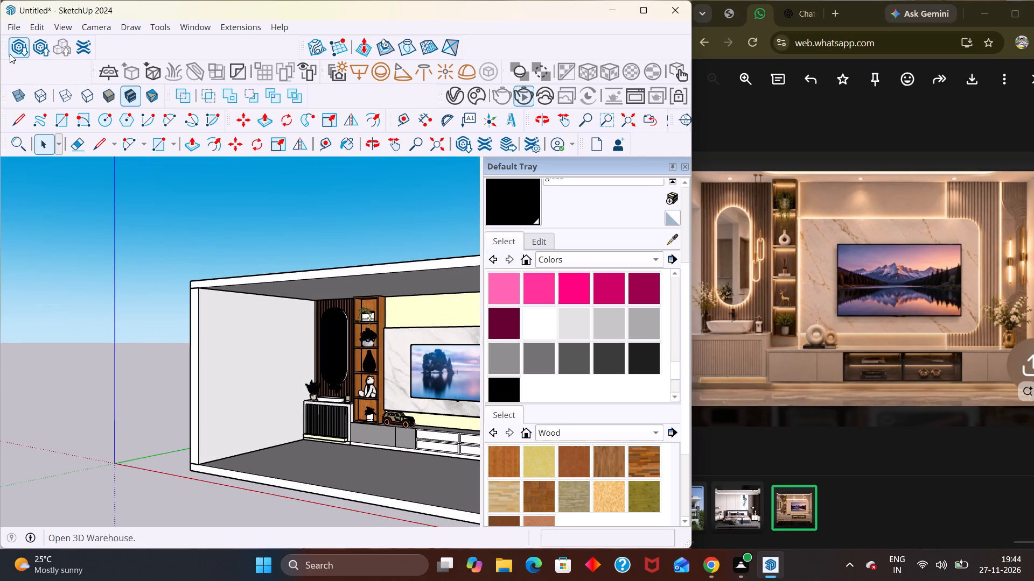
Search the 3D Warehouse models for "man".
{"action": "left_click", "coordinate": [21, 49]}
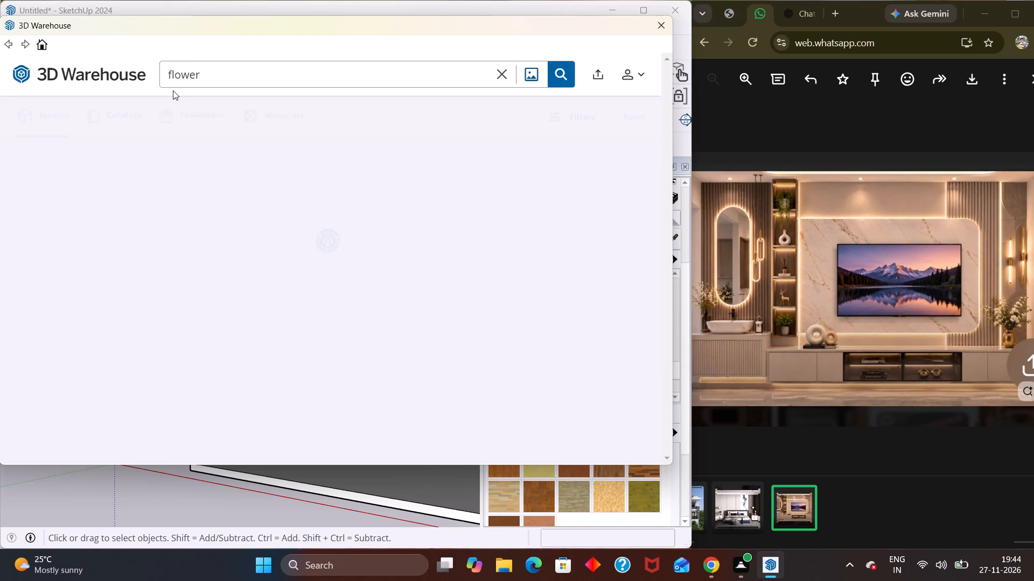
{"action": "left_click", "coordinate": [222, 70]}
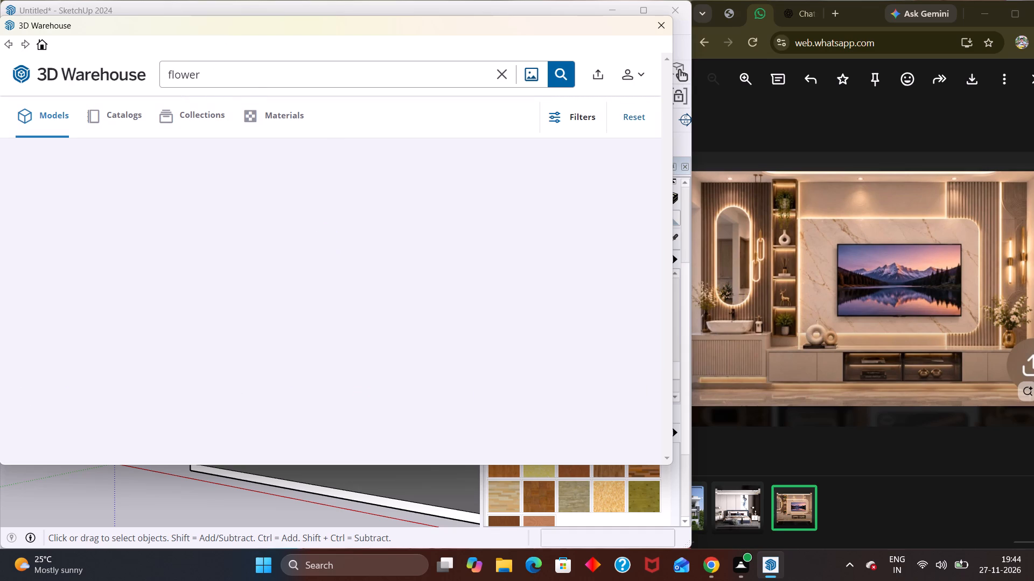
{"action": "left_click", "coordinate": [223, 76]}
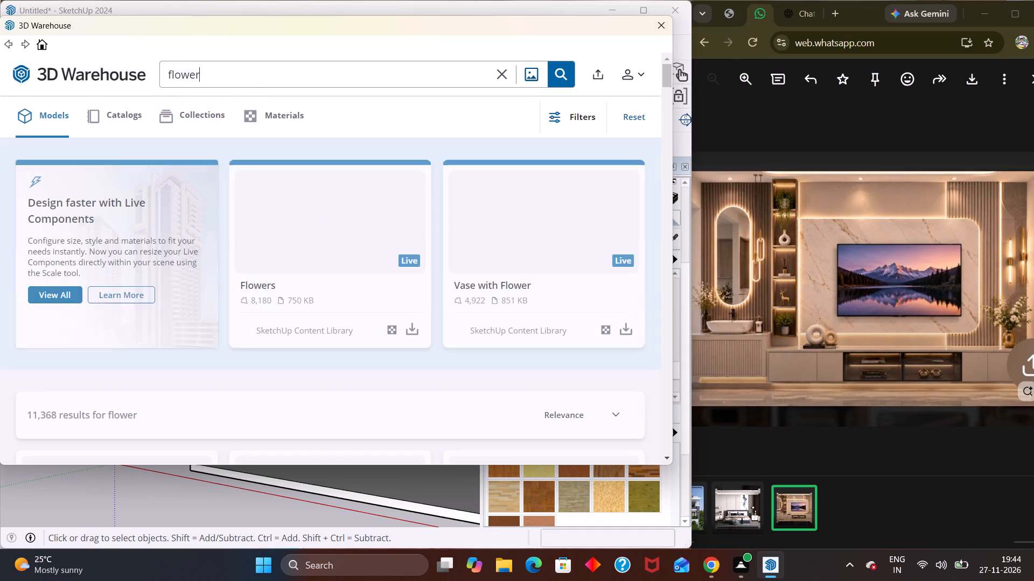
{"action": "key", "text": "BackSpace"}
{"action": "key", "text": "BackSpace"}
{"action": "key", "text": "BackSpace"}
{"action": "key", "text": "BackSpace"}
{"action": "key", "text": "BackSpace"}
{"action": "key", "text": "BackSpace"}
{"action": "key", "text": "BackSpace"}
{"action": "key", "text": "BackSpace"}
{"action": "key", "text": "BackSpace"}
{"action": "key", "text": "BackSpace"}
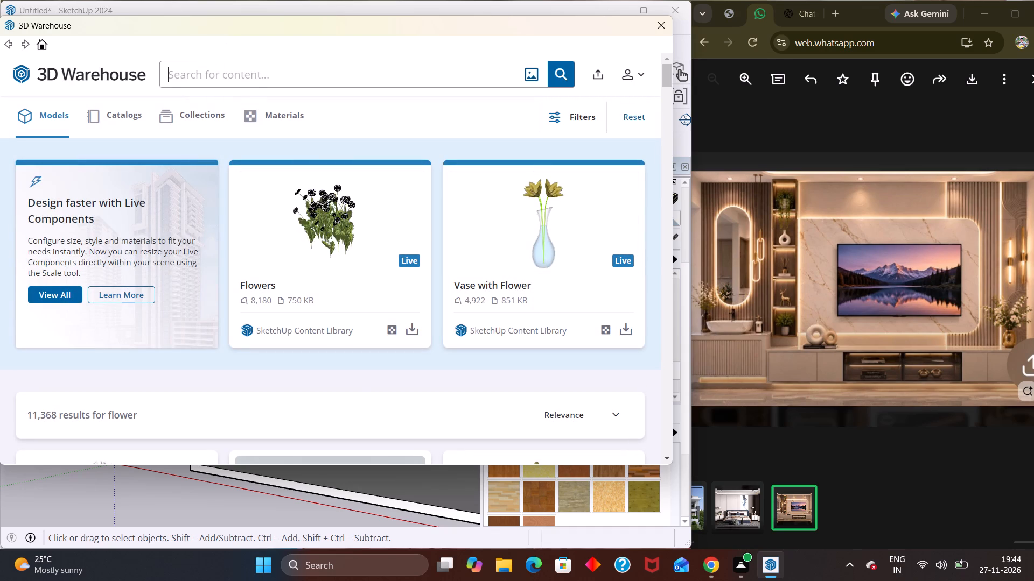
{"action": "type", "text": "man"}
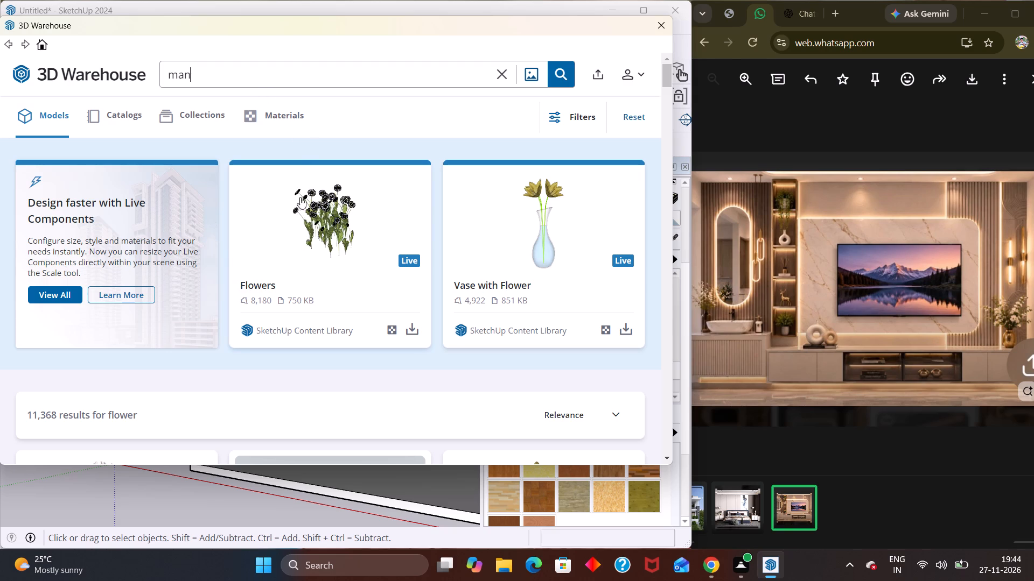
{"action": "left_click", "coordinate": [563, 76]}
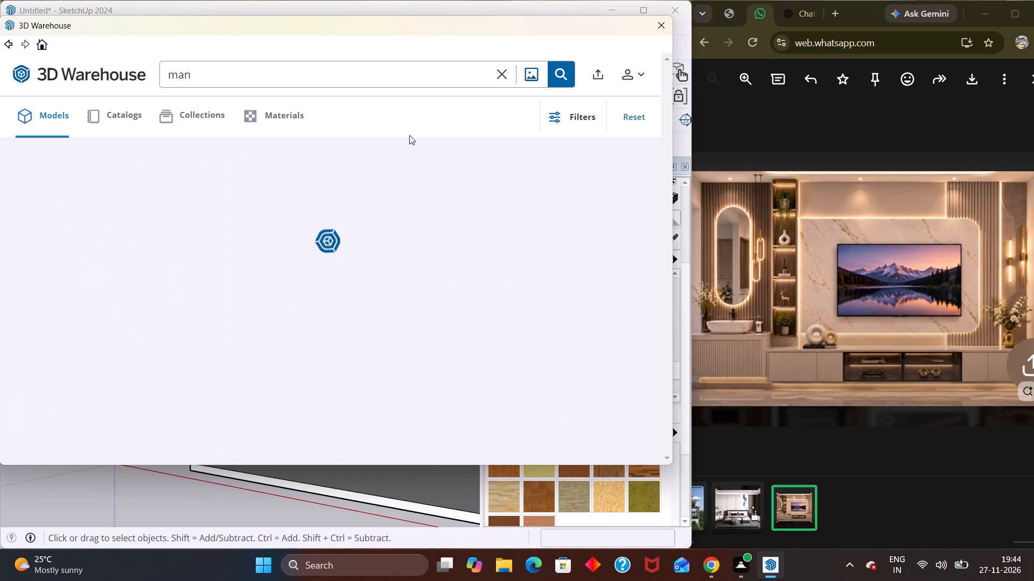
Browse the search results, load the Man 11 model and place it on the room floor near the side wall.
{"action": "scroll", "coordinate": [449, 165], "scroll_direction": "down", "scroll_amount": 1}
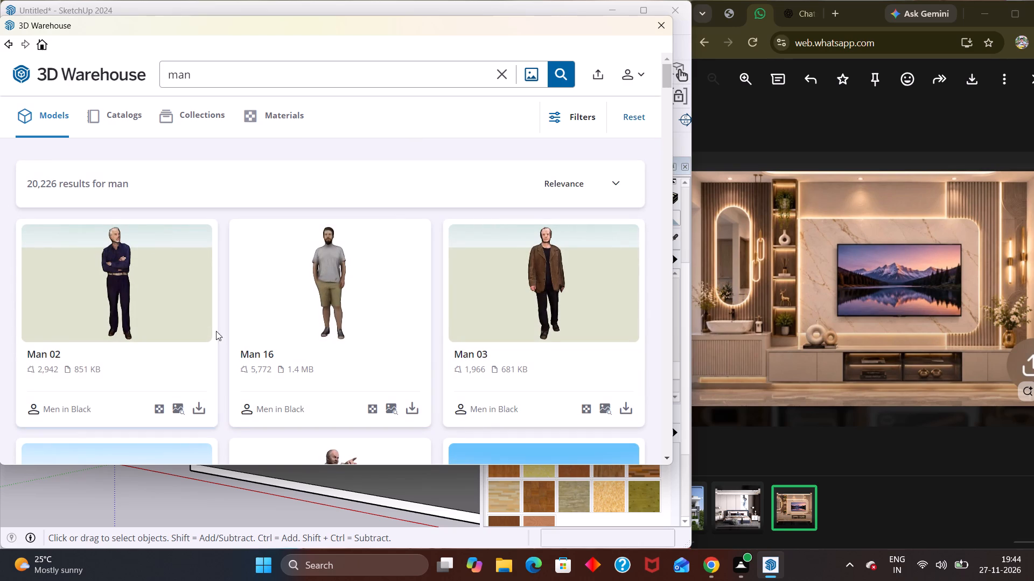
{"action": "scroll", "coordinate": [203, 325], "scroll_direction": "down", "scroll_amount": 3}
{"action": "scroll", "coordinate": [209, 309], "scroll_direction": "up", "scroll_amount": 1}
{"action": "scroll", "coordinate": [258, 358], "scroll_direction": "down", "scroll_amount": 5}
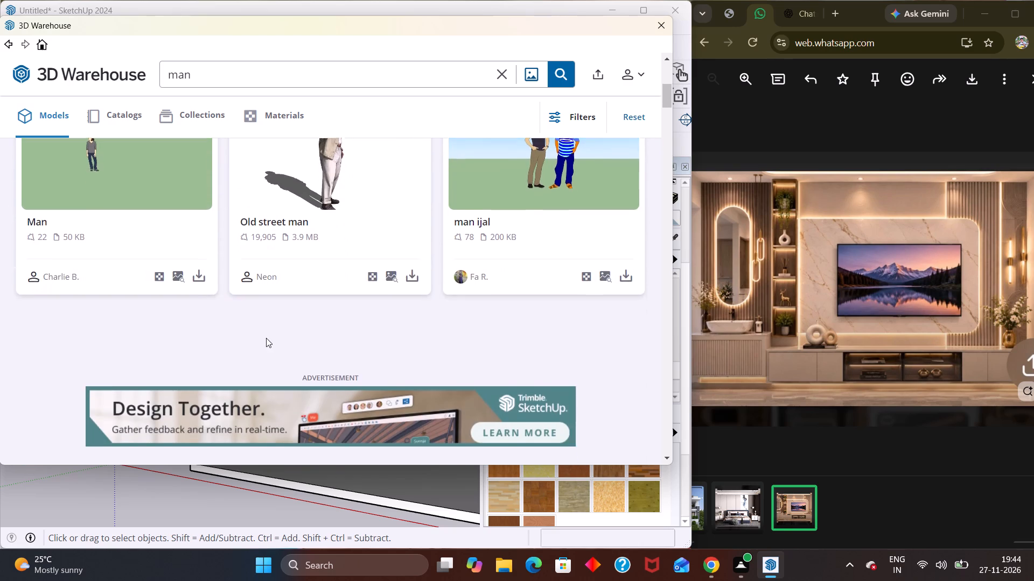
{"action": "scroll", "coordinate": [266, 338], "scroll_direction": "down", "scroll_amount": 10}
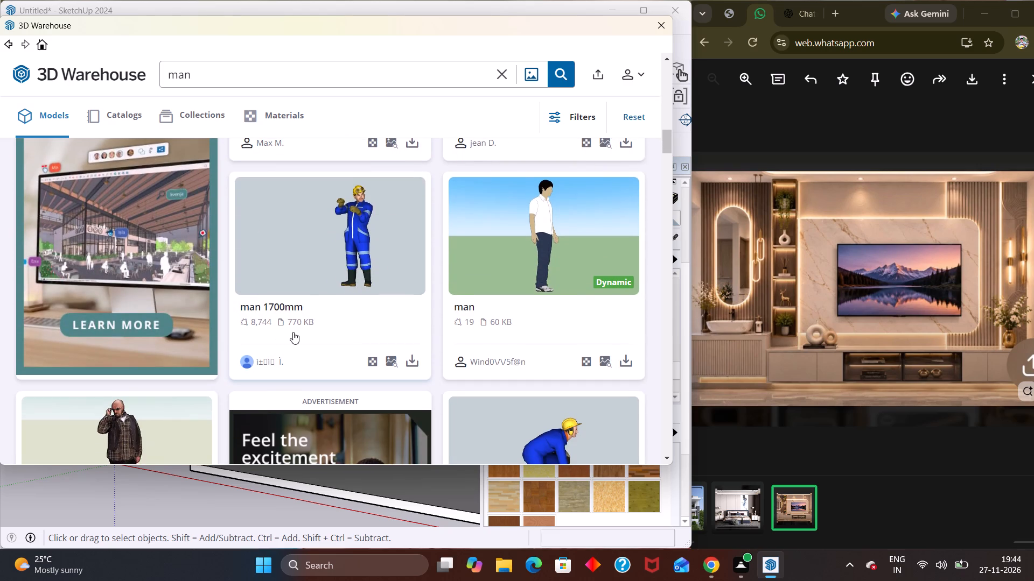
{"action": "scroll", "coordinate": [290, 329], "scroll_direction": "down", "scroll_amount": 2}
{"action": "scroll", "coordinate": [233, 345], "scroll_direction": "down", "scroll_amount": 2}
{"action": "scroll", "coordinate": [172, 341], "scroll_direction": "down", "scroll_amount": 2}
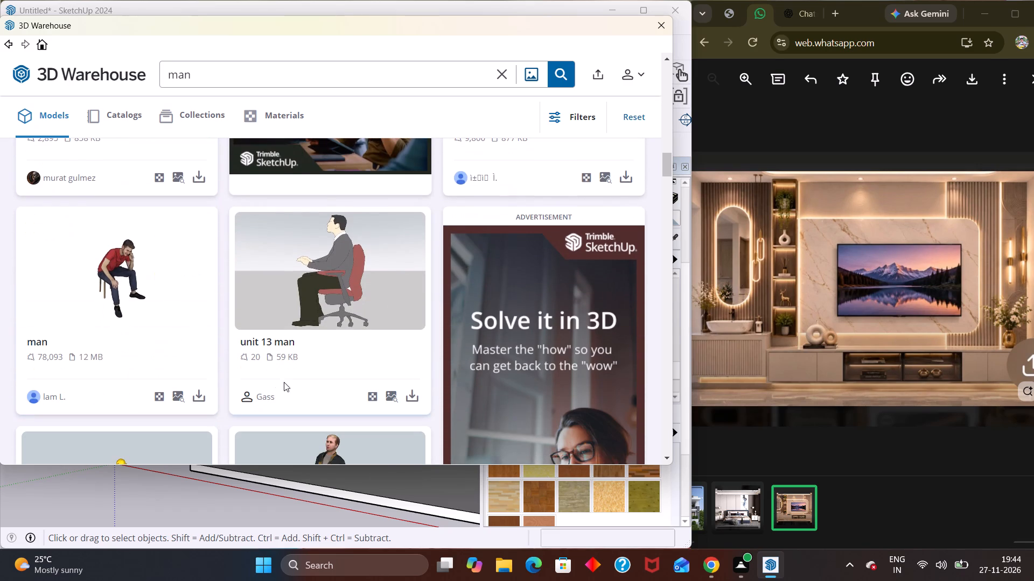
{"action": "scroll", "coordinate": [316, 397], "scroll_direction": "down", "scroll_amount": 4}
{"action": "scroll", "coordinate": [212, 338], "scroll_direction": "down", "scroll_amount": 2}
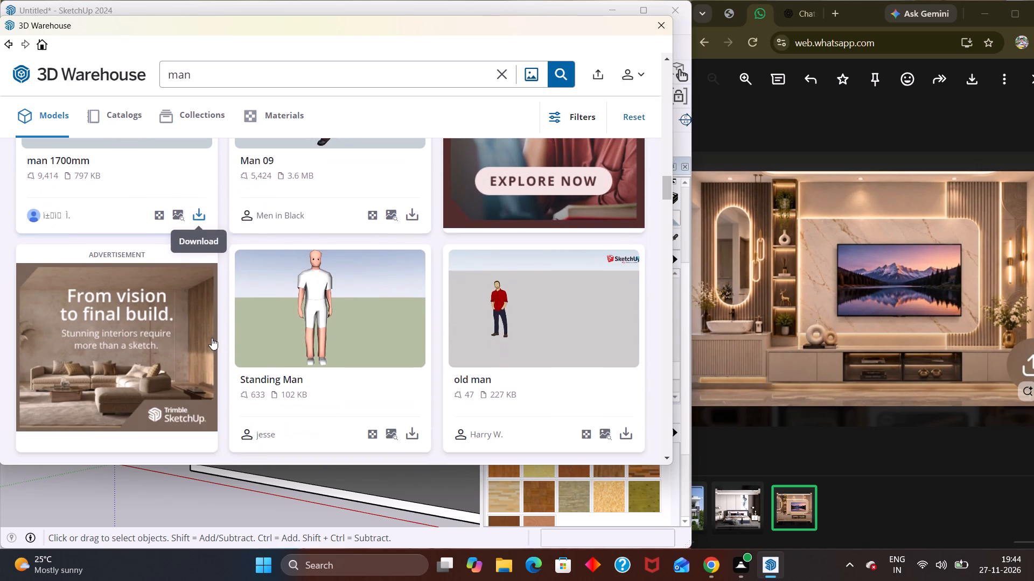
{"action": "scroll", "coordinate": [382, 337], "scroll_direction": "down", "scroll_amount": 3}
{"action": "scroll", "coordinate": [245, 351], "scroll_direction": "down", "scroll_amount": 1}
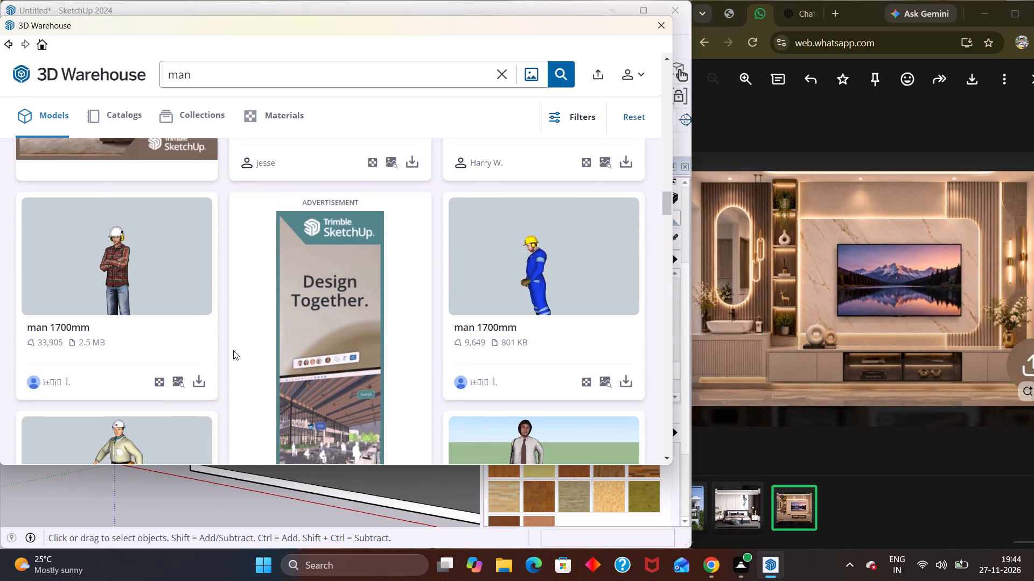
{"action": "scroll", "coordinate": [233, 350], "scroll_direction": "down", "scroll_amount": 4}
{"action": "scroll", "coordinate": [284, 373], "scroll_direction": "down", "scroll_amount": 2}
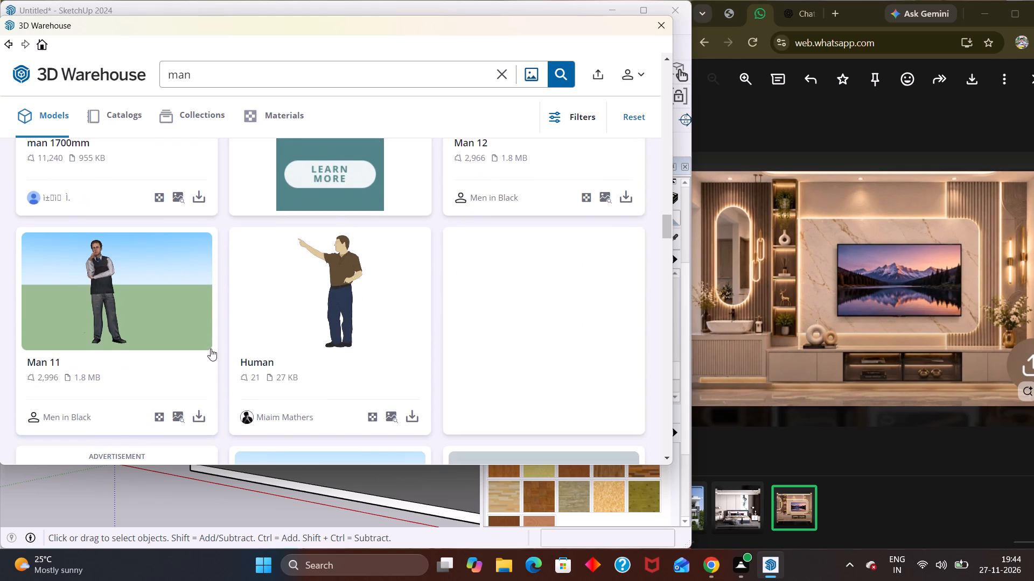
{"action": "left_click", "coordinate": [197, 417]}
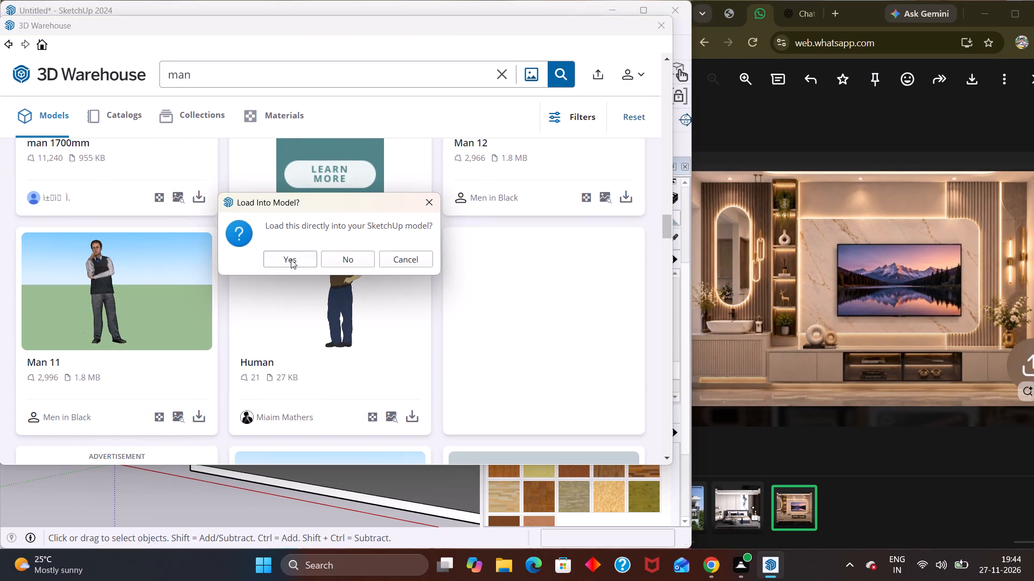
{"action": "left_click", "coordinate": [291, 259]}
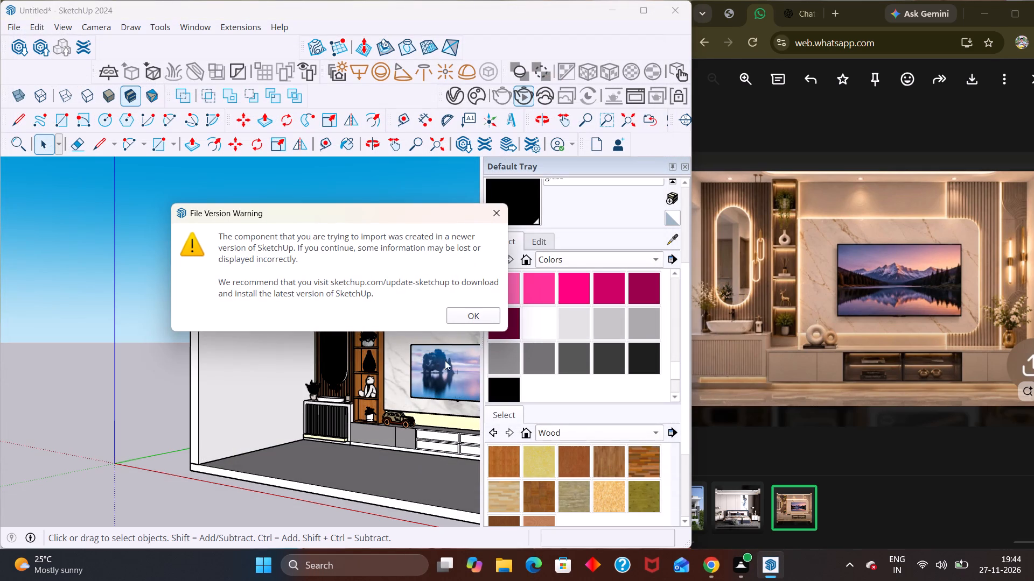
{"action": "left_click", "coordinate": [478, 309]}
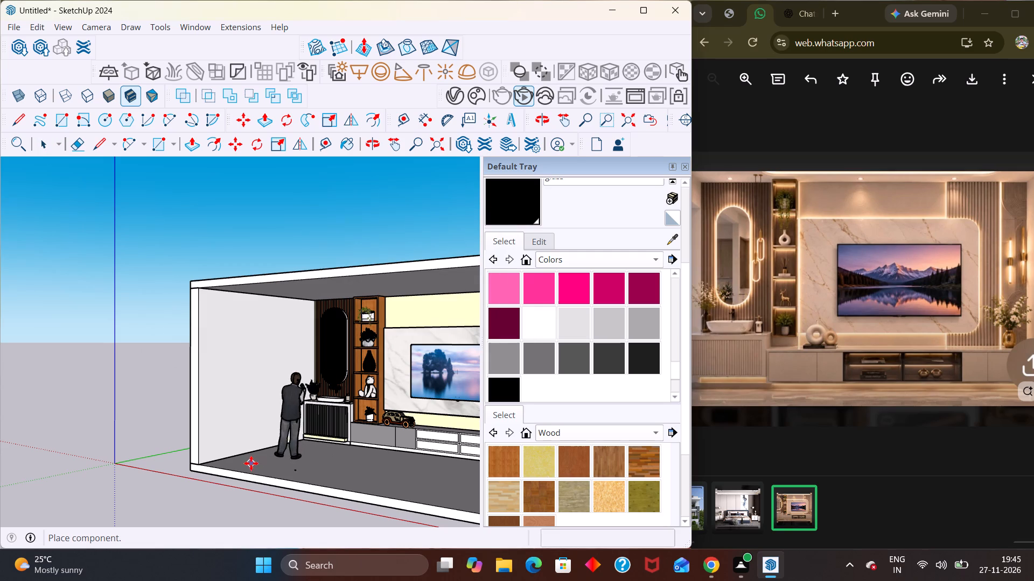
{"action": "scroll", "coordinate": [276, 452], "scroll_direction": "up", "scroll_amount": 3}
{"action": "middle_click_drag", "start_coordinate": [277, 469], "coordinate": [249, 508]}
{"action": "scroll", "coordinate": [272, 481], "scroll_direction": "up", "scroll_amount": 1}
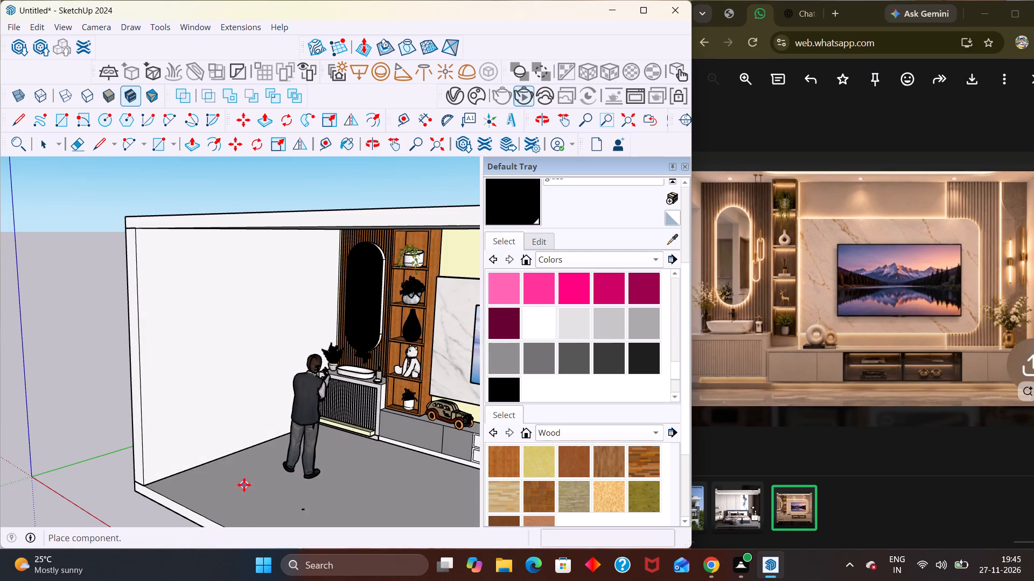
{"action": "left_click", "coordinate": [225, 485]}
Move the man figure about 6' across the floor to stand in front of the washbasin cabinet and mirror, and deselect it.
{"action": "scroll", "coordinate": [340, 485], "scroll_direction": "up", "scroll_amount": 2}
{"action": "middle_click_drag", "start_coordinate": [253, 470], "coordinate": [121, 445]}
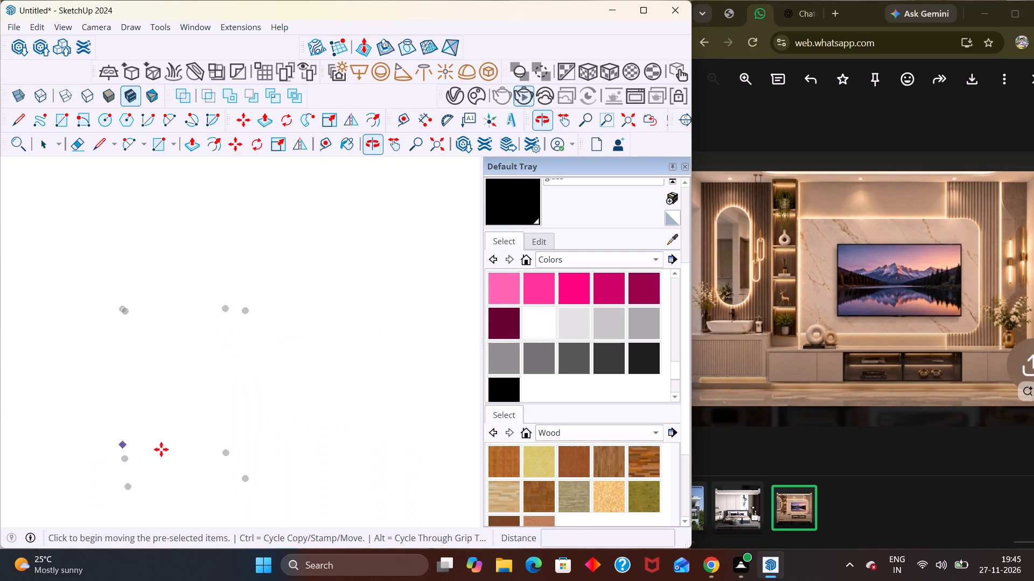
{"action": "key", "text": "shift+z"}
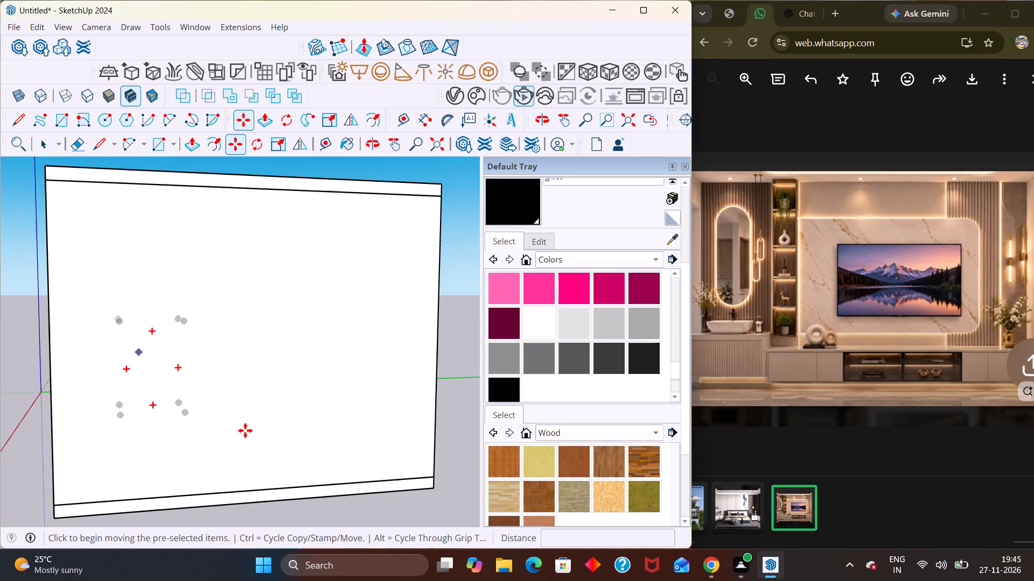
{"action": "middle_click_drag", "start_coordinate": [255, 438], "coordinate": [404, 405]}
{"action": "scroll", "coordinate": [404, 410], "scroll_direction": "up", "scroll_amount": 4}
{"action": "middle_click_drag", "start_coordinate": [167, 364], "coordinate": [174, 456]}
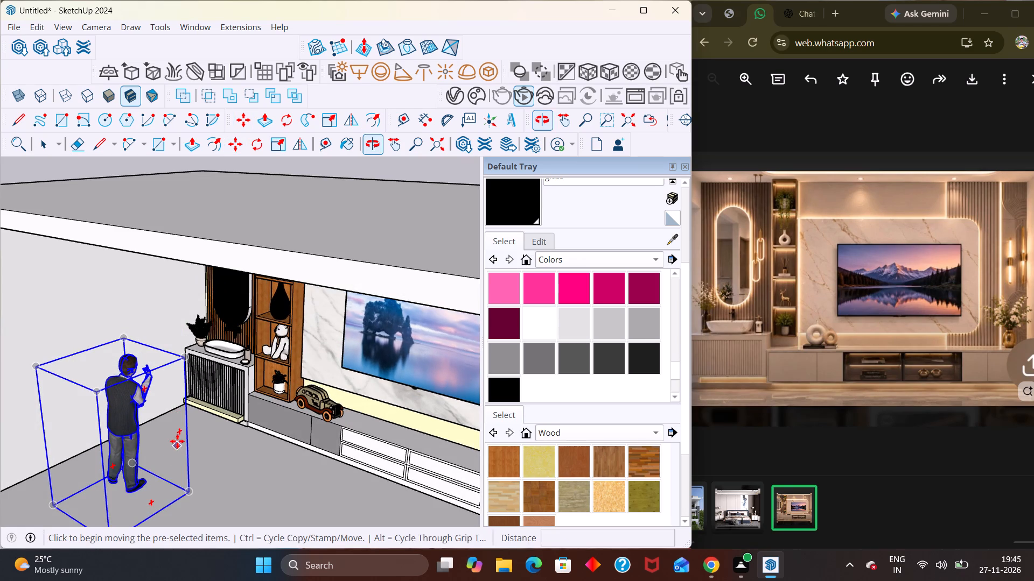
{"action": "key", "text": "m"}
{"action": "left_click", "coordinate": [186, 494]}
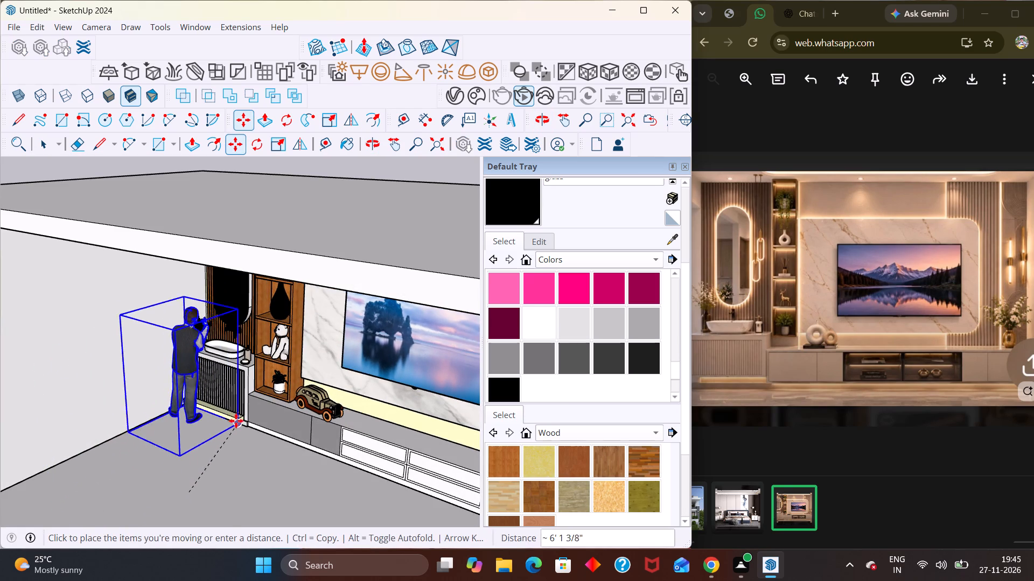
{"action": "left_click", "coordinate": [235, 428]}
{"action": "scroll", "coordinate": [213, 435], "scroll_direction": "up", "scroll_amount": 3}
{"action": "scroll", "coordinate": [213, 435], "scroll_direction": "down", "scroll_amount": 1}
{"action": "scroll", "coordinate": [213, 435], "scroll_direction": "up", "scroll_amount": 5}
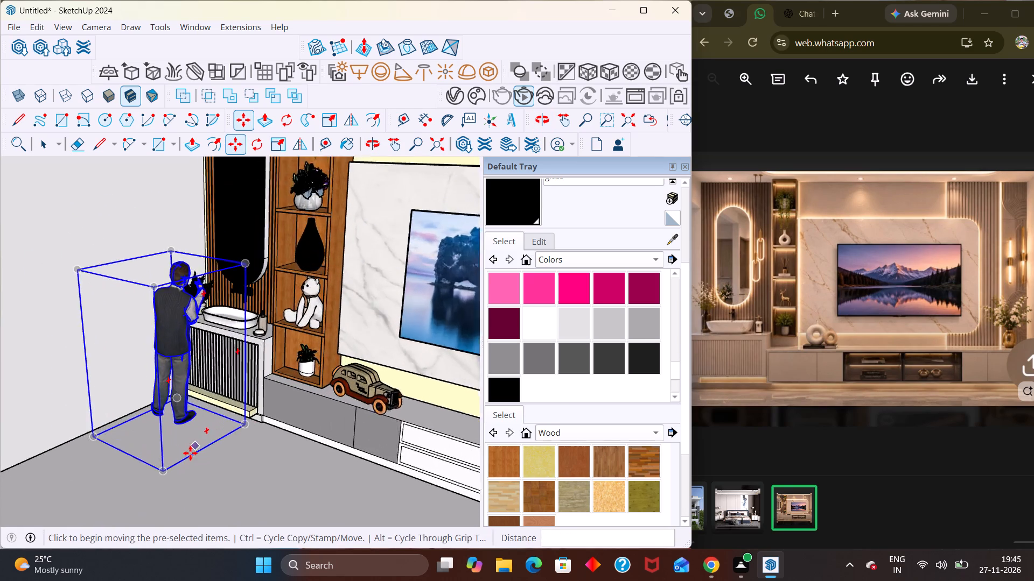
{"action": "middle_click_drag", "start_coordinate": [187, 452], "coordinate": [117, 439]}
{"action": "scroll", "coordinate": [117, 439], "scroll_direction": "up", "scroll_amount": 3}
{"action": "middle_click_drag", "start_coordinate": [194, 417], "coordinate": [280, 396]}
{"action": "key", "text": "space"}
{"action": "scroll", "coordinate": [274, 387], "scroll_direction": "down", "scroll_amount": 9}
{"action": "scroll", "coordinate": [229, 371], "scroll_direction": "up", "scroll_amount": 1}
{"action": "scroll", "coordinate": [229, 371], "scroll_direction": "down", "scroll_amount": 4}
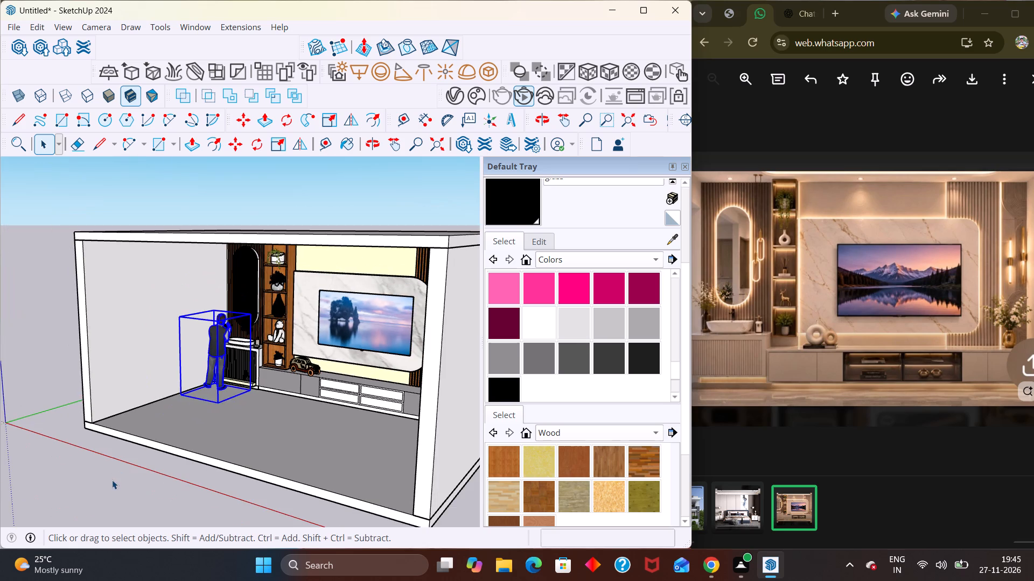
{"action": "left_click", "coordinate": [112, 480]}
Frame the man facing the oval mirror with the shelving beside him and start a V-Ray interactive render.
{"action": "middle_click_drag", "start_coordinate": [200, 452], "coordinate": [287, 402]}
{"action": "scroll", "coordinate": [273, 424], "scroll_direction": "up", "scroll_amount": 1}
{"action": "scroll", "coordinate": [193, 265], "scroll_direction": "up", "scroll_amount": 6}
{"action": "middle_click_drag", "start_coordinate": [224, 375], "coordinate": [234, 410]}
{"action": "scroll", "coordinate": [231, 402], "scroll_direction": "up", "scroll_amount": 1}
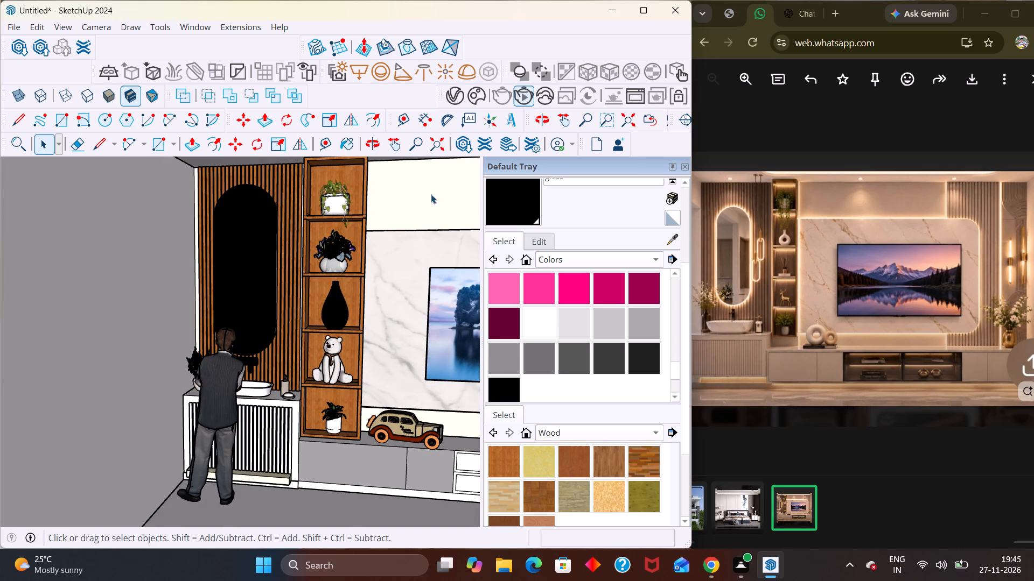
{"action": "left_click", "coordinate": [520, 98]}
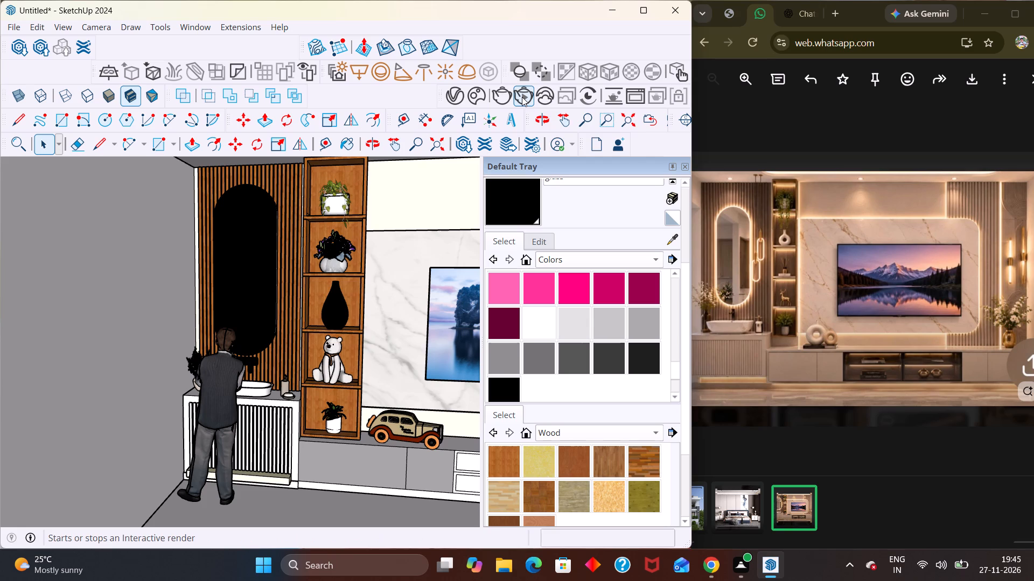
{"action": "left_click", "coordinate": [522, 97]}
Examine the V-Ray render closely around the man, his mirror reflection, the washbasin and the shelf decor, then close the frame buffer.
{"action": "scroll", "coordinate": [131, 303], "scroll_direction": "down", "scroll_amount": 2}
{"action": "scroll", "coordinate": [260, 335], "scroll_direction": "down", "scroll_amount": 1}
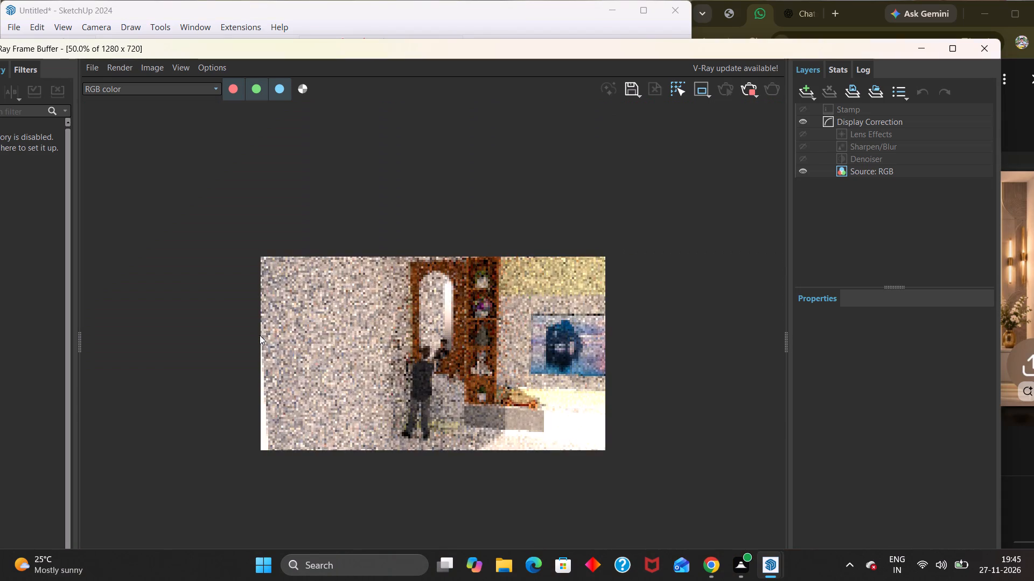
{"action": "scroll", "coordinate": [394, 358], "scroll_direction": "up", "scroll_amount": 3}
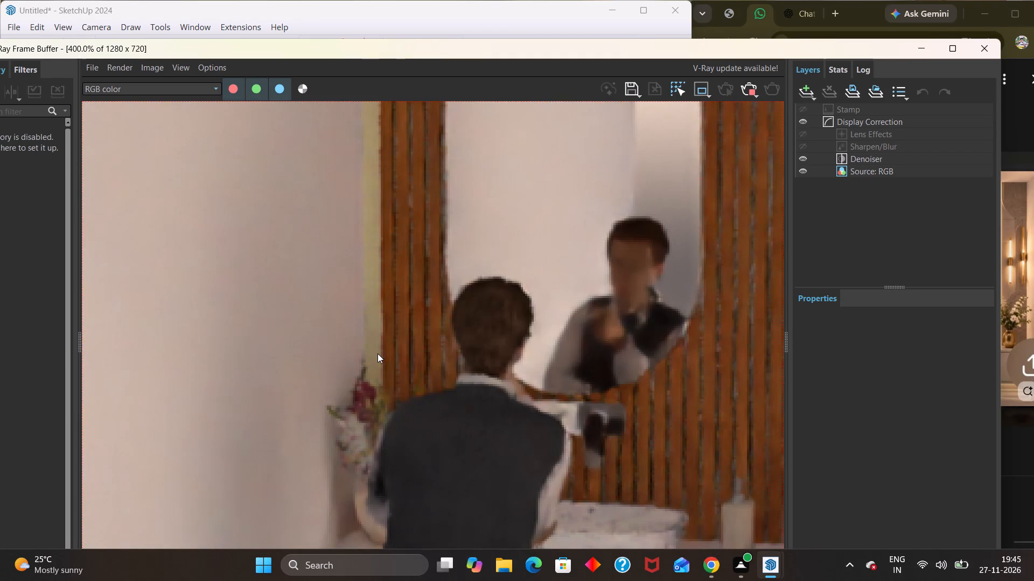
{"action": "scroll", "coordinate": [378, 353], "scroll_direction": "down", "scroll_amount": 2}
{"action": "scroll", "coordinate": [428, 342], "scroll_direction": "up", "scroll_amount": 2}
{"action": "scroll", "coordinate": [411, 355], "scroll_direction": "down", "scroll_amount": 2}
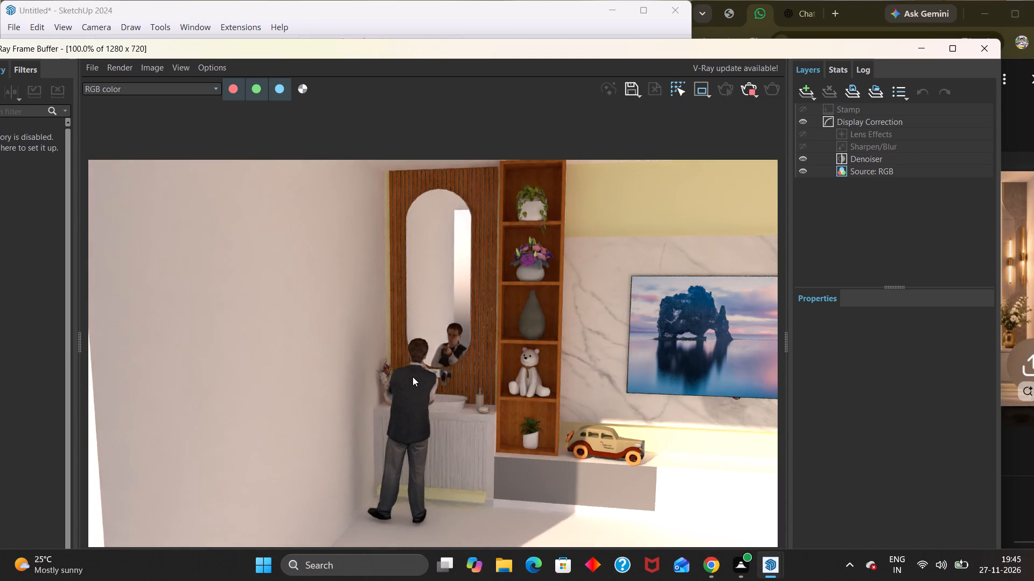
{"action": "scroll", "coordinate": [369, 396], "scroll_direction": "down", "scroll_amount": 1}
{"action": "scroll", "coordinate": [400, 393], "scroll_direction": "up", "scroll_amount": 1}
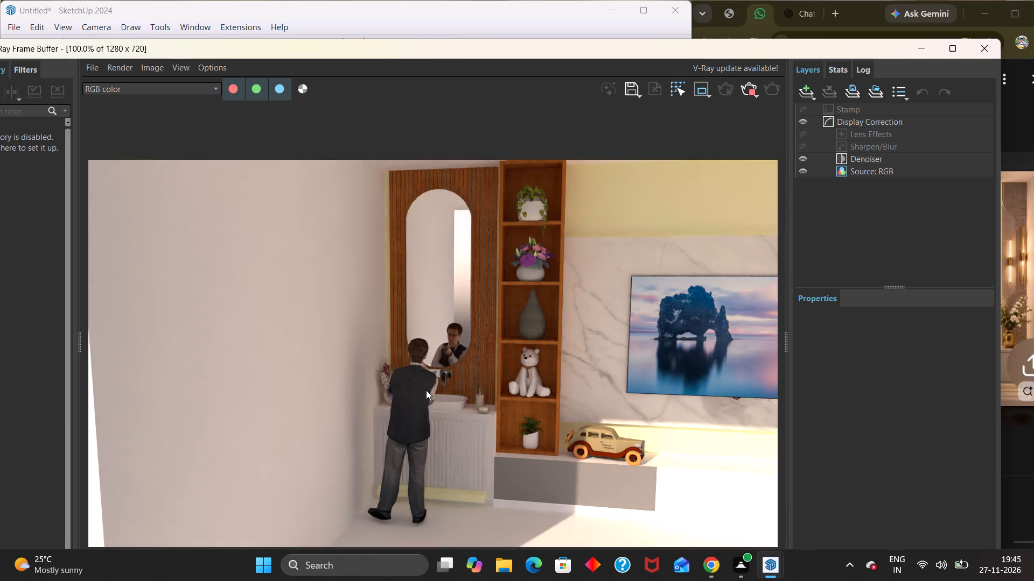
{"action": "left_click", "coordinate": [421, 390]}
{"action": "scroll", "coordinate": [319, 359], "scroll_direction": "down", "scroll_amount": 1}
{"action": "scroll", "coordinate": [325, 359], "scroll_direction": "up", "scroll_amount": 2}
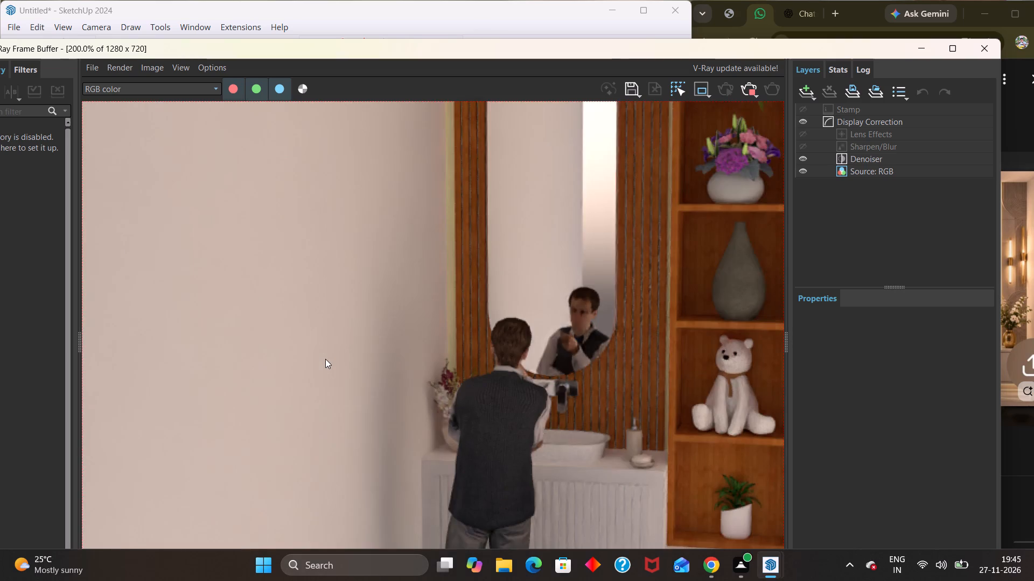
{"action": "scroll", "coordinate": [325, 359], "scroll_direction": "down", "scroll_amount": 1}
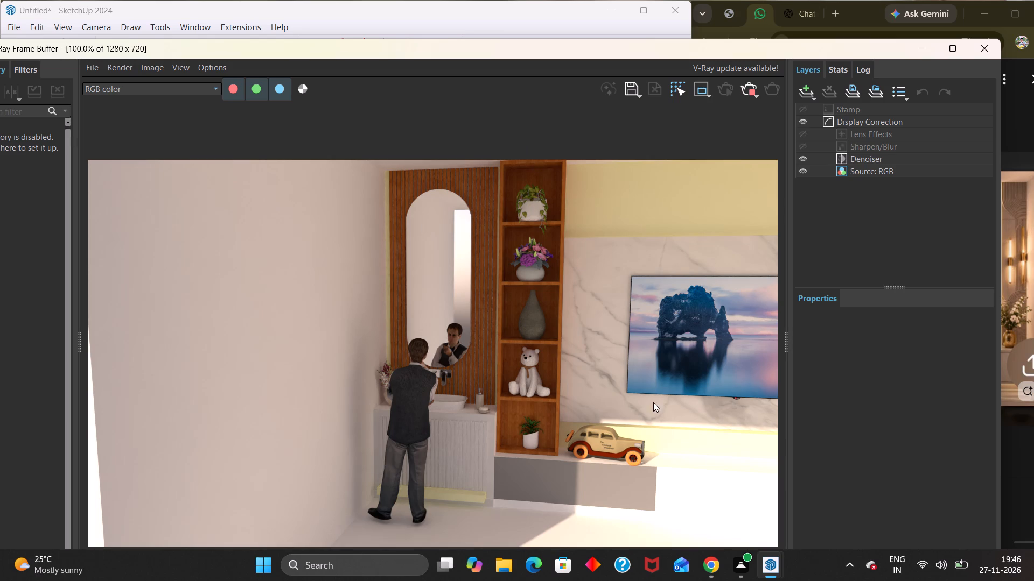
{"action": "left_click", "coordinate": [972, 48]}
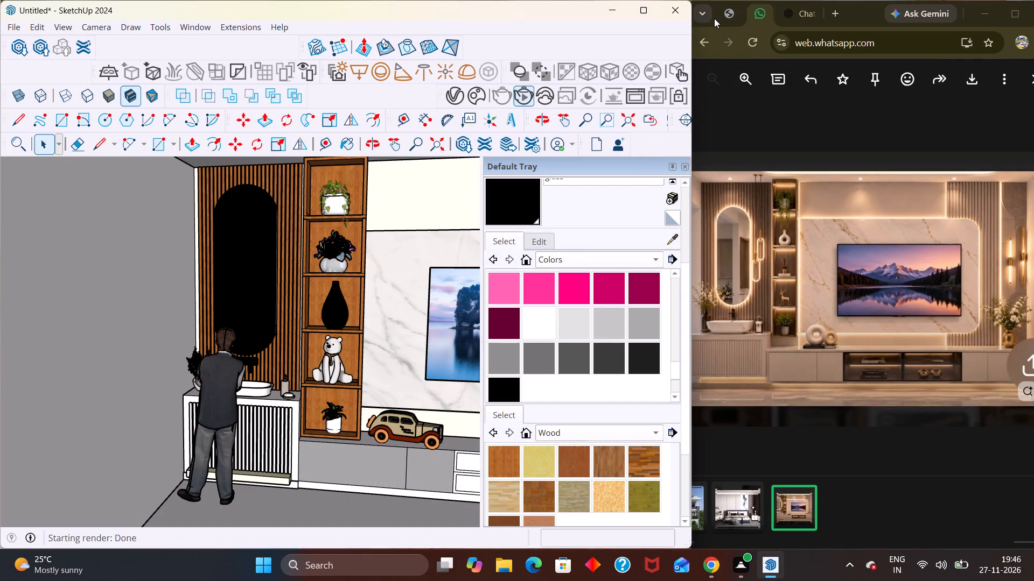
Examine the TV wall from several angles and inspect the toy car on the console, including its side lettering.
{"action": "scroll", "coordinate": [388, 302], "scroll_direction": "down", "scroll_amount": 4}
{"action": "middle_click_drag", "start_coordinate": [295, 372], "coordinate": [191, 365]}
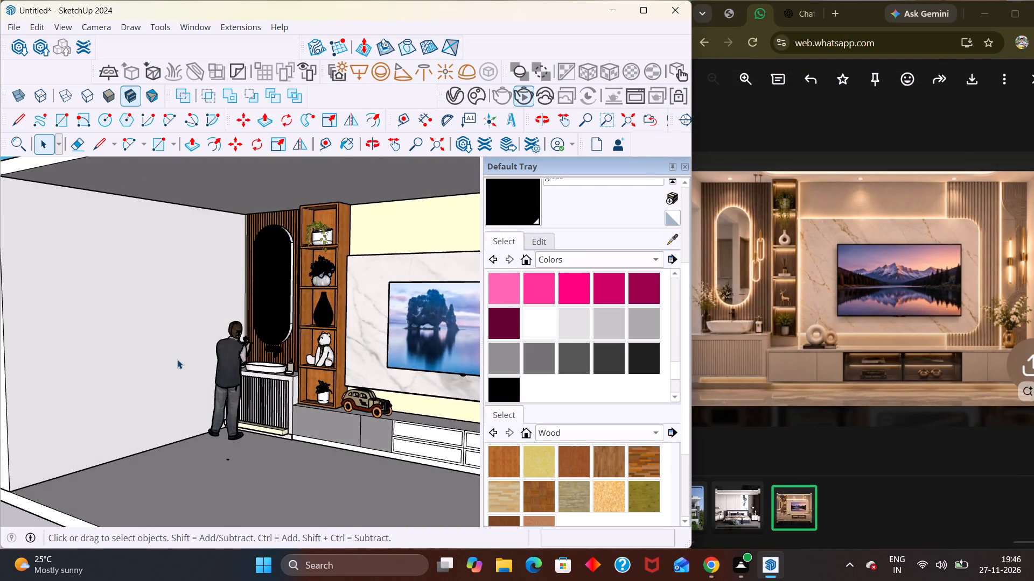
{"action": "scroll", "coordinate": [177, 359], "scroll_direction": "down", "scroll_amount": 6}
{"action": "middle_click_drag", "start_coordinate": [294, 407], "coordinate": [327, 359]}
{"action": "scroll", "coordinate": [336, 385], "scroll_direction": "up", "scroll_amount": 6}
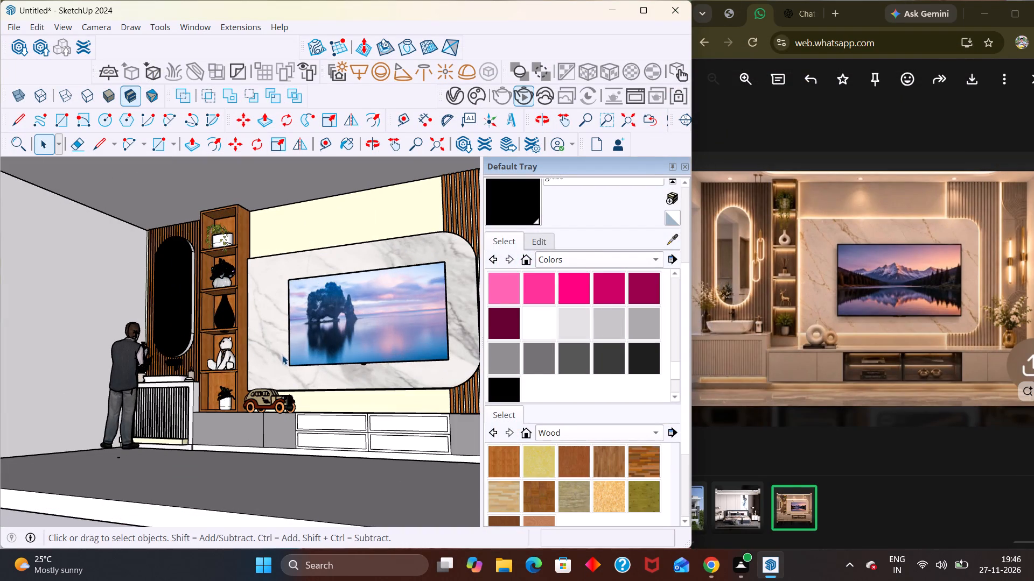
{"action": "scroll", "coordinate": [282, 355], "scroll_direction": "up", "scroll_amount": 3}
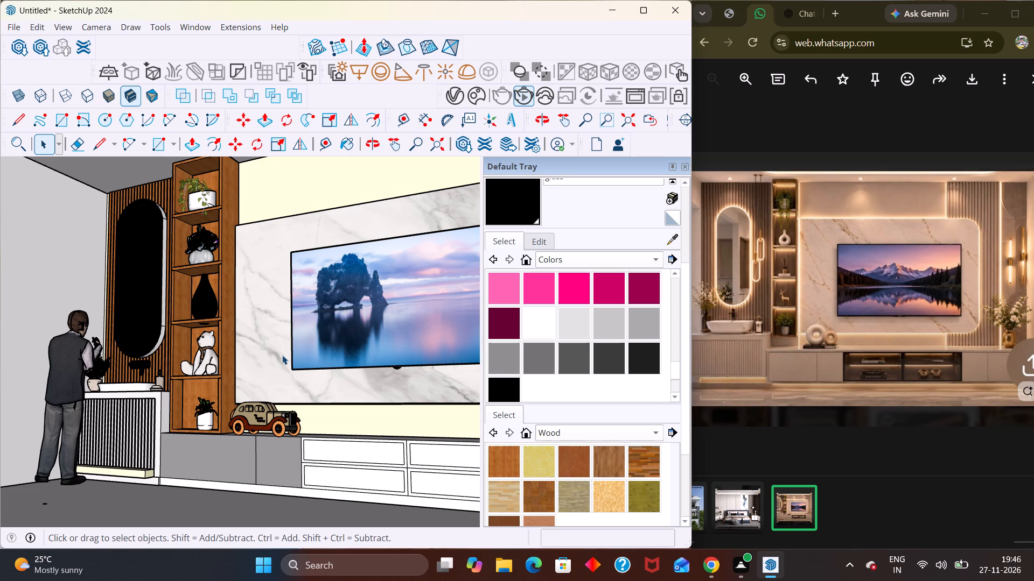
{"action": "scroll", "coordinate": [283, 355], "scroll_direction": "down", "scroll_amount": 1}
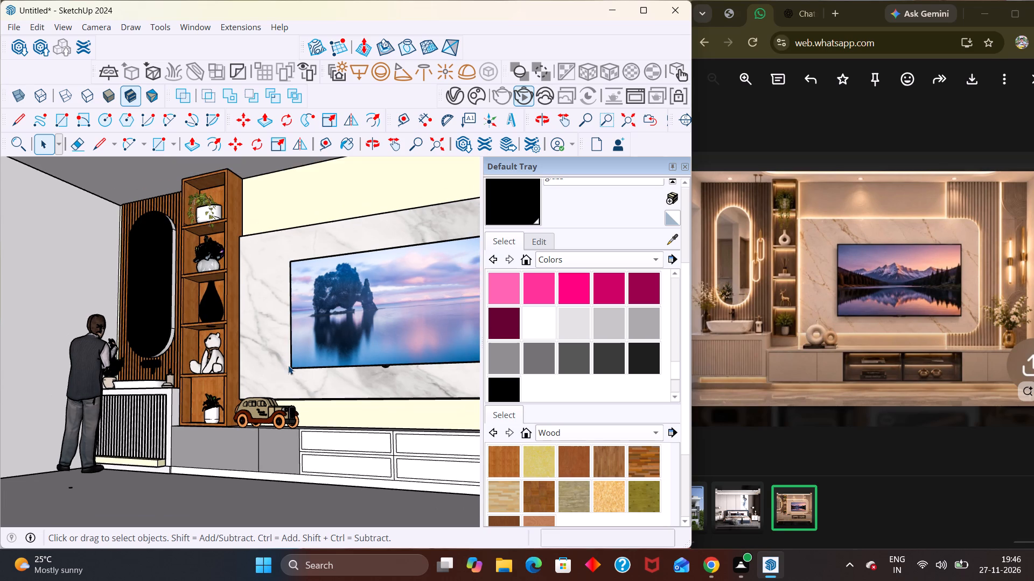
{"action": "middle_click_drag", "start_coordinate": [287, 403], "coordinate": [308, 419]}
{"action": "scroll", "coordinate": [308, 424], "scroll_direction": "up", "scroll_amount": 9}
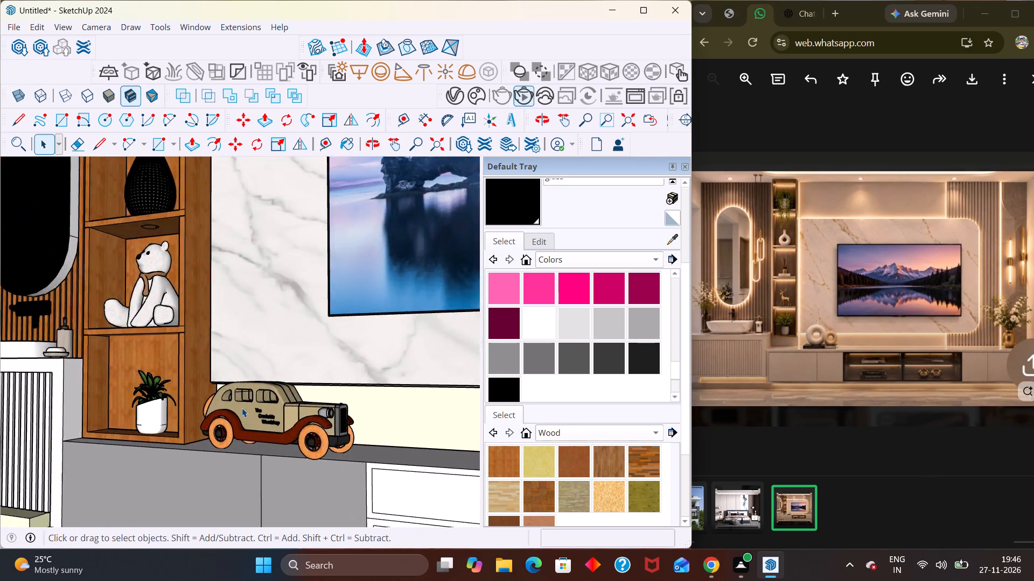
{"action": "scroll", "coordinate": [242, 408], "scroll_direction": "up", "scroll_amount": 4}
{"action": "scroll", "coordinate": [239, 402], "scroll_direction": "down", "scroll_amount": 1}
{"action": "scroll", "coordinate": [239, 402], "scroll_direction": "up", "scroll_amount": 20}
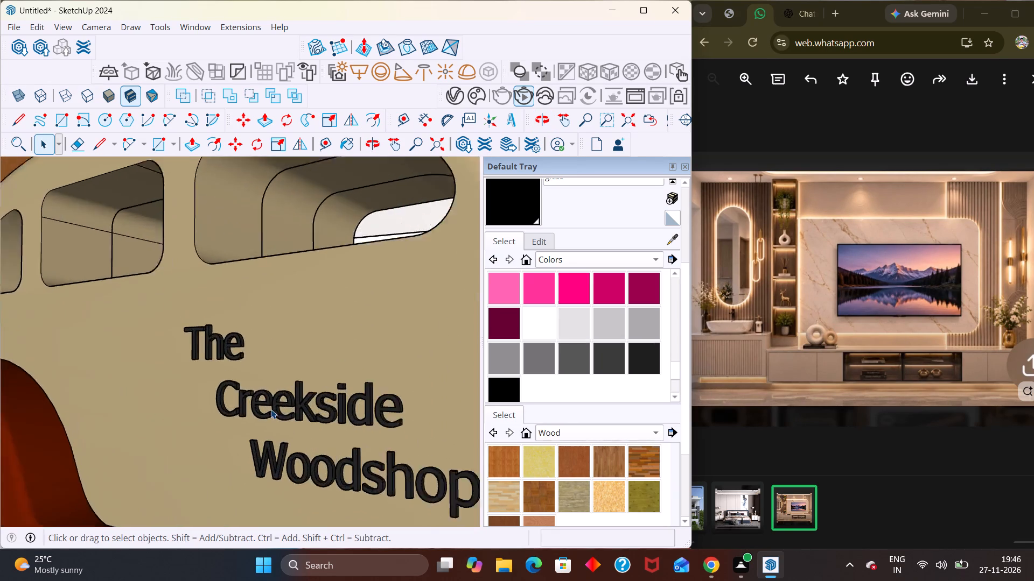
{"action": "scroll", "coordinate": [271, 409], "scroll_direction": "up", "scroll_amount": 7}
{"action": "scroll", "coordinate": [270, 428], "scroll_direction": "down", "scroll_amount": 19}
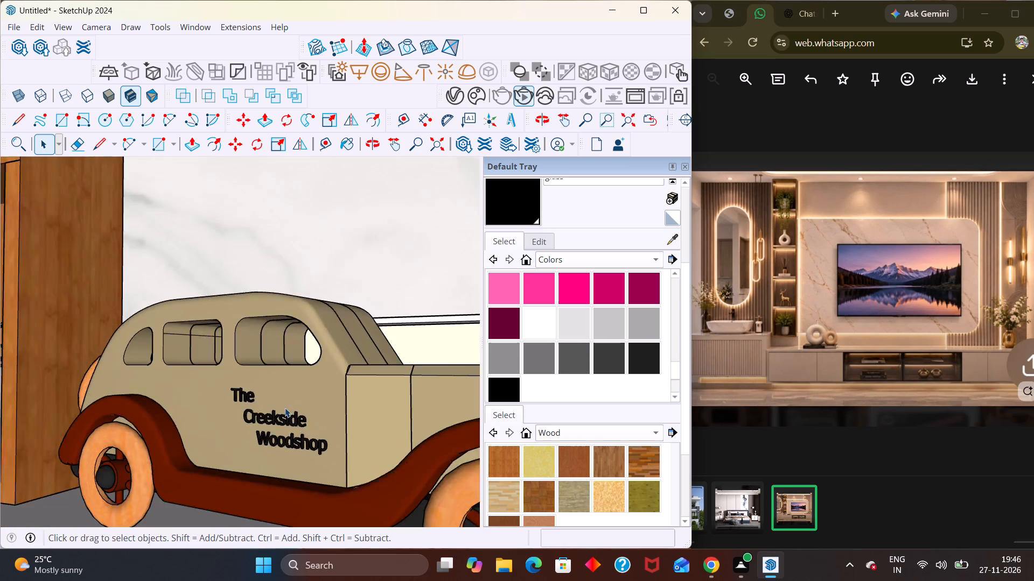
{"action": "scroll", "coordinate": [285, 408], "scroll_direction": "down", "scroll_amount": 20}
{"action": "scroll", "coordinate": [285, 408], "scroll_direction": "down", "scroll_amount": 4}
{"action": "scroll", "coordinate": [273, 413], "scroll_direction": "up", "scroll_amount": 1}
{"action": "scroll", "coordinate": [273, 413], "scroll_direction": "down", "scroll_amount": 7}
{"action": "middle_click_drag", "start_coordinate": [267, 421], "coordinate": [324, 455]}
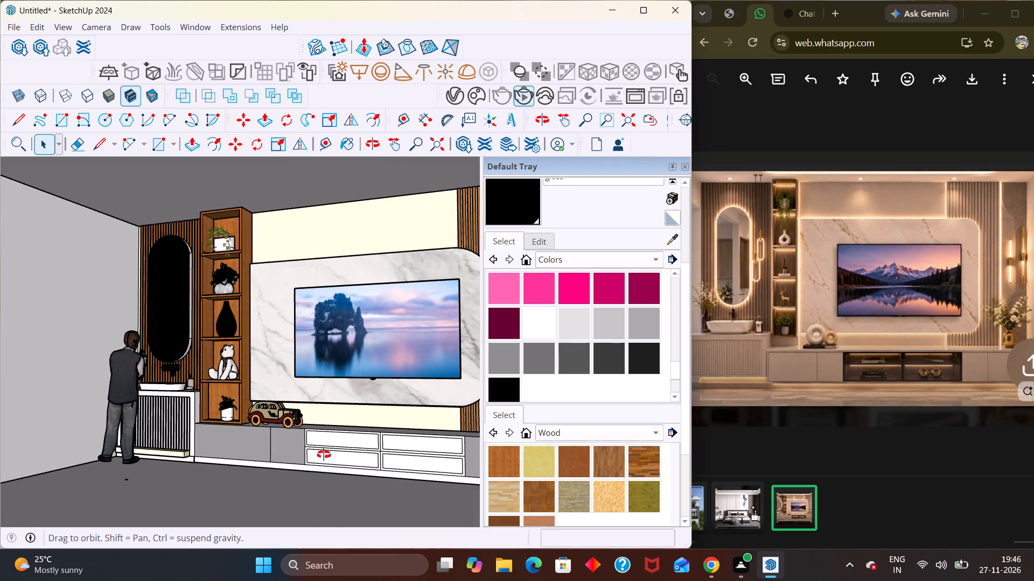
{"action": "middle_click_drag", "start_coordinate": [324, 455], "coordinate": [395, 418]}
Examine the vases, teddy bear and potted plants in the wooden shelving beside the TV panel up close.
{"action": "scroll", "coordinate": [380, 460], "scroll_direction": "up", "scroll_amount": 8}
{"action": "middle_click_drag", "start_coordinate": [216, 426], "coordinate": [108, 479]}
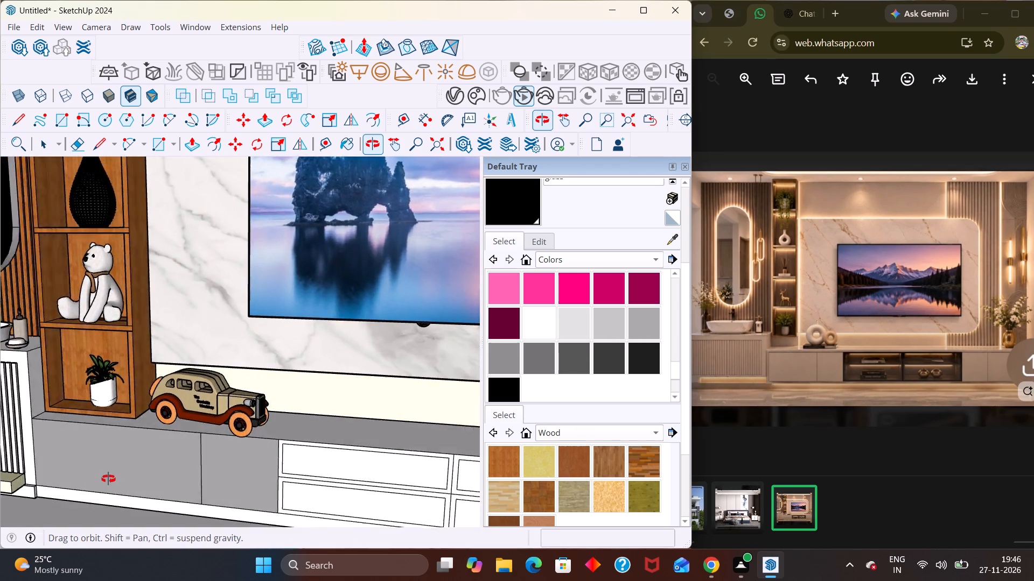
{"action": "middle_click_drag", "start_coordinate": [108, 479], "coordinate": [108, 479]}
{"action": "scroll", "coordinate": [108, 479], "scroll_direction": "down", "scroll_amount": 8}
{"action": "scroll", "coordinate": [112, 420], "scroll_direction": "up", "scroll_amount": 10}
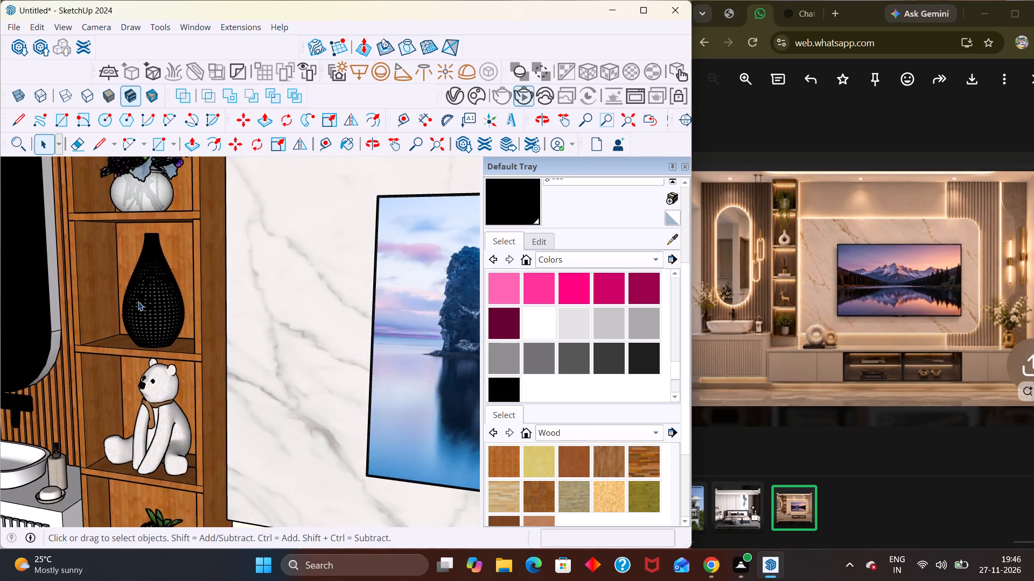
{"action": "scroll", "coordinate": [138, 300], "scroll_direction": "up", "scroll_amount": 12}
{"action": "scroll", "coordinate": [151, 292], "scroll_direction": "down", "scroll_amount": 10}
{"action": "scroll", "coordinate": [167, 331], "scroll_direction": "up", "scroll_amount": 1}
{"action": "scroll", "coordinate": [167, 331], "scroll_direction": "down", "scroll_amount": 1}
{"action": "scroll", "coordinate": [167, 333], "scroll_direction": "up", "scroll_amount": 1}
{"action": "scroll", "coordinate": [167, 337], "scroll_direction": "down", "scroll_amount": 11}
{"action": "scroll", "coordinate": [164, 202], "scroll_direction": "up", "scroll_amount": 8}
{"action": "scroll", "coordinate": [168, 269], "scroll_direction": "down", "scroll_amount": 1}
{"action": "scroll", "coordinate": [168, 272], "scroll_direction": "up", "scroll_amount": 1}
{"action": "scroll", "coordinate": [169, 277], "scroll_direction": "down", "scroll_amount": 8}
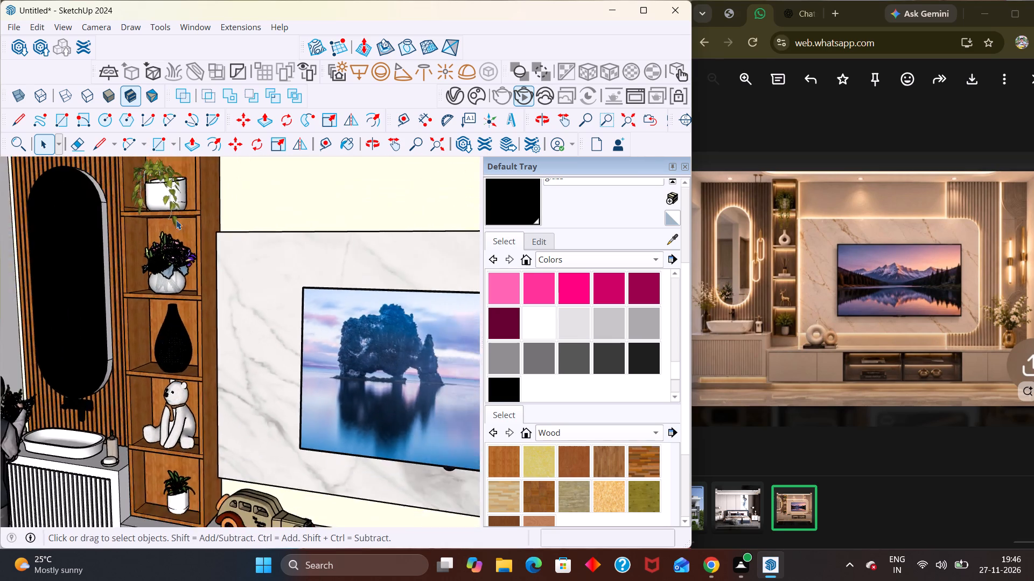
{"action": "scroll", "coordinate": [170, 174], "scroll_direction": "up", "scroll_amount": 7}
{"action": "scroll", "coordinate": [164, 180], "scroll_direction": "down", "scroll_amount": 10}
{"action": "scroll", "coordinate": [76, 287], "scroll_direction": "up", "scroll_amount": 3}
{"action": "scroll", "coordinate": [76, 287], "scroll_direction": "down", "scroll_amount": 5}
Examine the washbasin counter with its soap dispenser, soap dish and flower vase, and the neighbouring shelves.
{"action": "scroll", "coordinate": [78, 419], "scroll_direction": "up", "scroll_amount": 11}
{"action": "scroll", "coordinate": [164, 350], "scroll_direction": "up", "scroll_amount": 10}
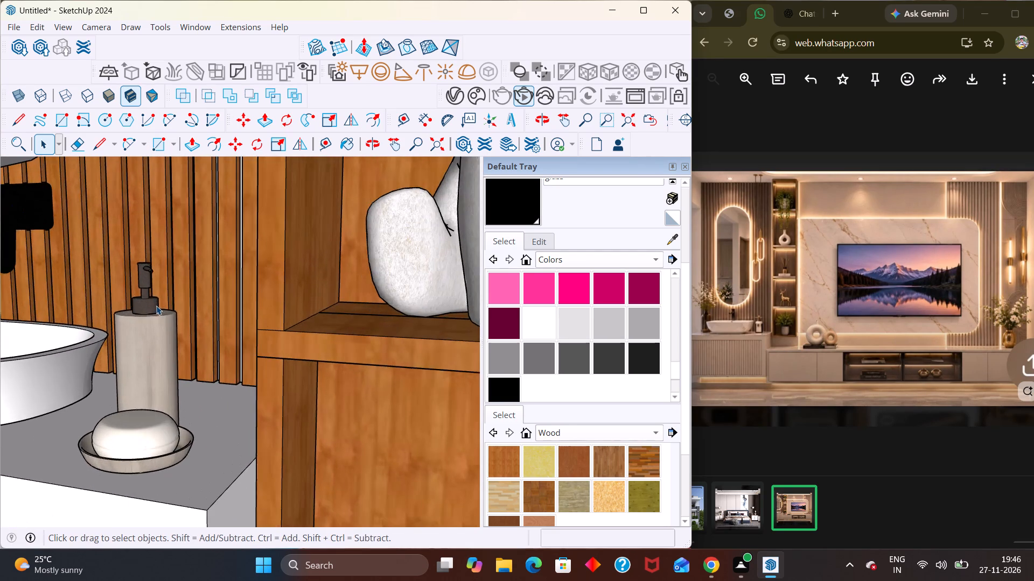
{"action": "middle_click_drag", "start_coordinate": [207, 345], "coordinate": [208, 352]}
{"action": "scroll", "coordinate": [219, 350], "scroll_direction": "down", "scroll_amount": 4}
{"action": "scroll", "coordinate": [141, 366], "scroll_direction": "up", "scroll_amount": 1}
{"action": "scroll", "coordinate": [130, 375], "scroll_direction": "down", "scroll_amount": 3}
{"action": "scroll", "coordinate": [125, 307], "scroll_direction": "up", "scroll_amount": 1}
{"action": "scroll", "coordinate": [135, 308], "scroll_direction": "down", "scroll_amount": 12}
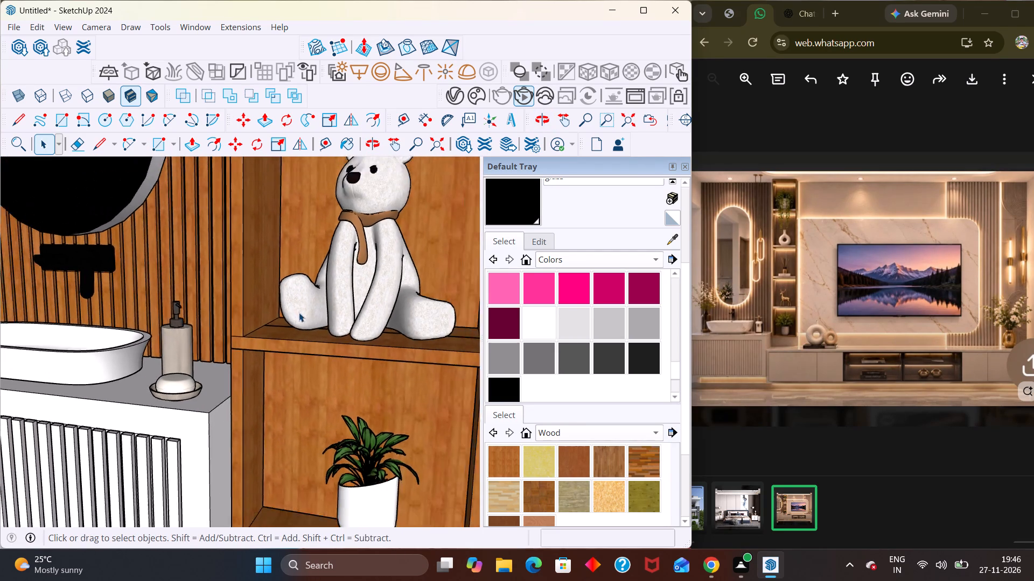
{"action": "scroll", "coordinate": [299, 313], "scroll_direction": "down", "scroll_amount": 1}
{"action": "scroll", "coordinate": [3, 359], "scroll_direction": "down", "scroll_amount": 1}
{"action": "middle_click_drag", "start_coordinate": [151, 336], "coordinate": [0, 323]}
{"action": "scroll", "coordinate": [86, 252], "scroll_direction": "up", "scroll_amount": 7}
{"action": "scroll", "coordinate": [114, 298], "scroll_direction": "down", "scroll_amount": 13}
{"action": "scroll", "coordinate": [120, 310], "scroll_direction": "up", "scroll_amount": 1}
{"action": "scroll", "coordinate": [120, 312], "scroll_direction": "down", "scroll_amount": 11}
{"action": "scroll", "coordinate": [166, 353], "scroll_direction": "up", "scroll_amount": 1}
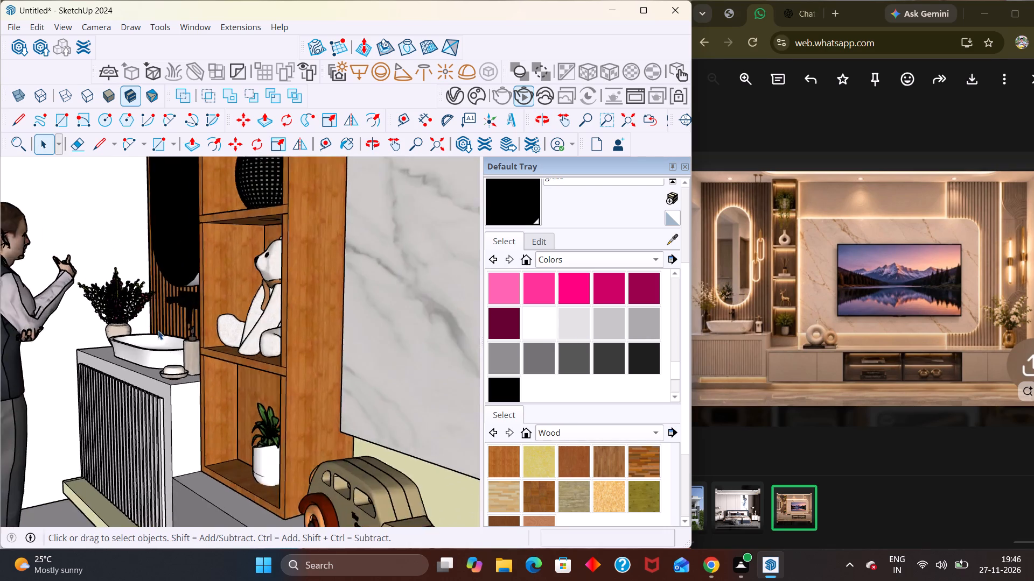
{"action": "scroll", "coordinate": [158, 329], "scroll_direction": "down", "scroll_amount": 16}
Examine the far end of the TV wall, including the flower vases on the console and the fluted wood panels.
{"action": "key", "text": "shift+z"}
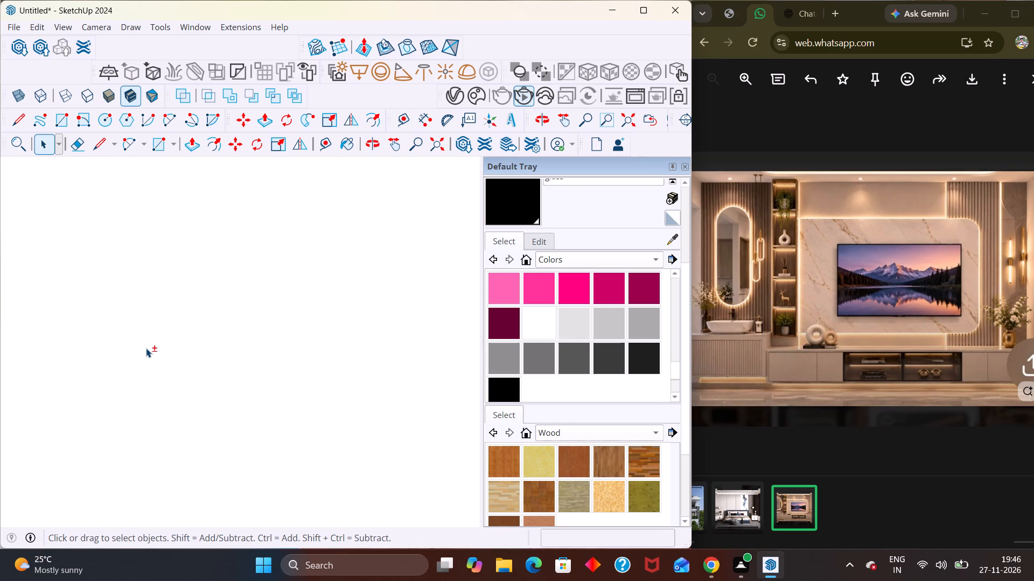
{"action": "scroll", "coordinate": [134, 349], "scroll_direction": "down", "scroll_amount": 4}
{"action": "middle_click_drag", "start_coordinate": [211, 396], "coordinate": [477, 395]}
{"action": "scroll", "coordinate": [357, 352], "scroll_direction": "up", "scroll_amount": 12}
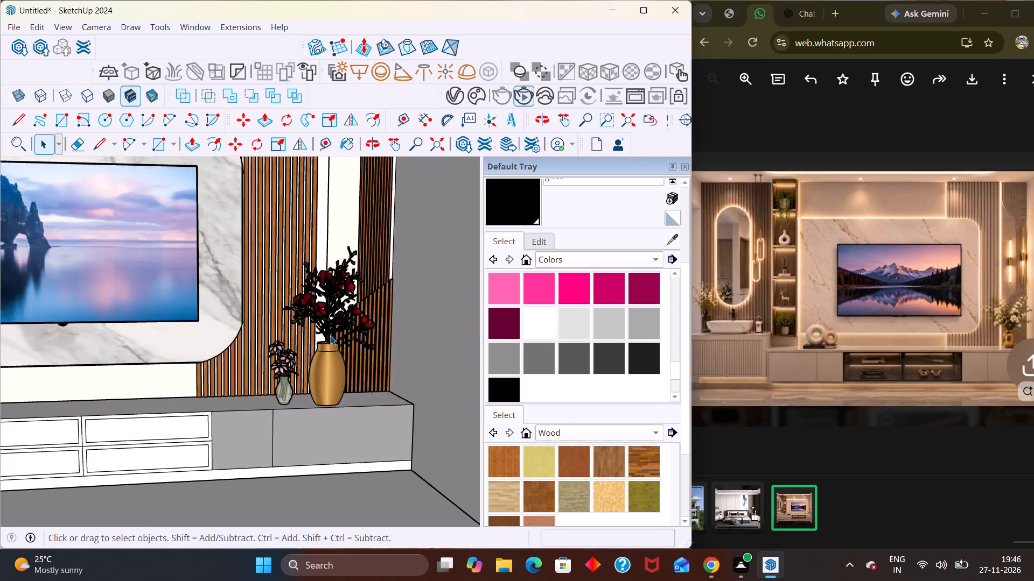
{"action": "scroll", "coordinate": [330, 336], "scroll_direction": "up", "scroll_amount": 12}
{"action": "scroll", "coordinate": [344, 290], "scroll_direction": "down", "scroll_amount": 17}
{"action": "scroll", "coordinate": [227, 278], "scroll_direction": "up", "scroll_amount": 6}
{"action": "middle_click_drag", "start_coordinate": [244, 396], "coordinate": [233, 379]}
{"action": "scroll", "coordinate": [213, 291], "scroll_direction": "down", "scroll_amount": 6}
{"action": "scroll", "coordinate": [212, 290], "scroll_direction": "up", "scroll_amount": 1}
{"action": "middle_click_drag", "start_coordinate": [207, 280], "coordinate": [198, 267]}
{"action": "scroll", "coordinate": [198, 267], "scroll_direction": "up", "scroll_amount": 12}
{"action": "middle_click_drag", "start_coordinate": [186, 266], "coordinate": [325, 300]}
{"action": "scroll", "coordinate": [230, 280], "scroll_direction": "up", "scroll_amount": 1}
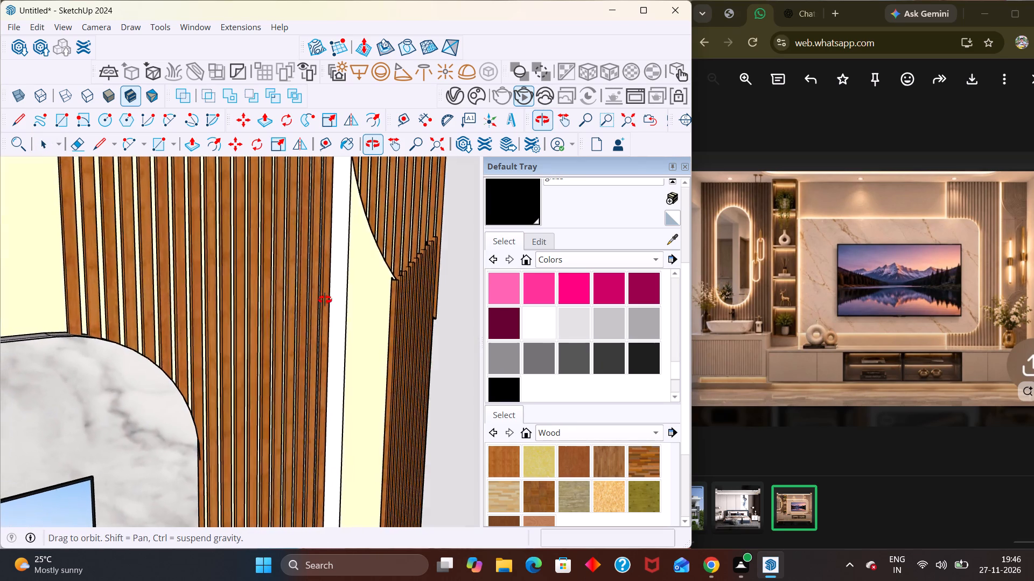
{"action": "middle_click_drag", "start_coordinate": [325, 300], "coordinate": [418, 259]}
{"action": "scroll", "coordinate": [347, 300], "scroll_direction": "down", "scroll_amount": 14}
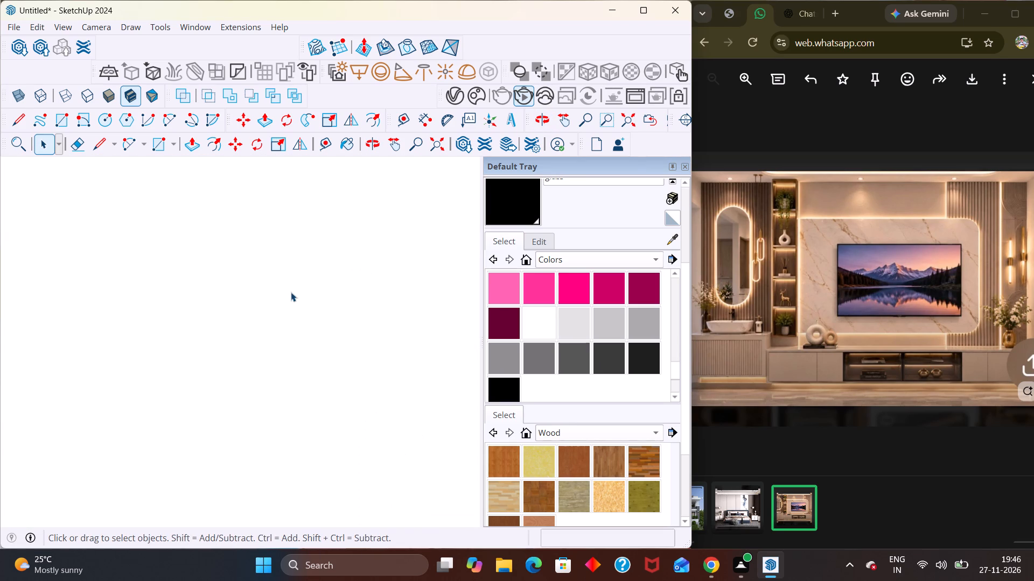
Move the potted plant in the lowest shelf compartment about 3 1/8" along the green axis, and deselect it.
{"action": "key", "text": "shift+z"}
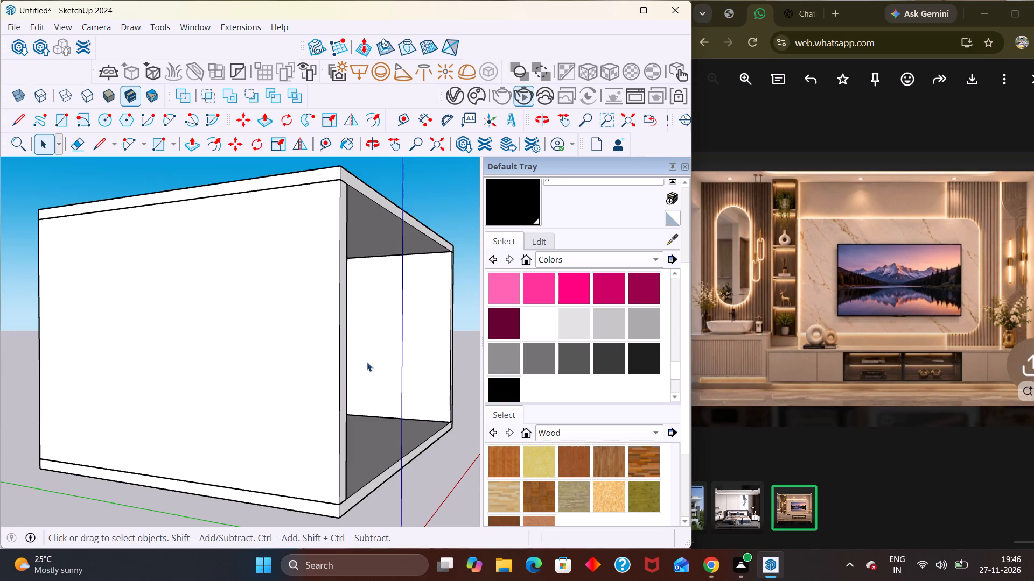
{"action": "middle_click_drag", "start_coordinate": [366, 365], "coordinate": [247, 375]}
{"action": "middle_click_drag", "start_coordinate": [268, 355], "coordinate": [147, 364]}
{"action": "scroll", "coordinate": [147, 353], "scroll_direction": "up", "scroll_amount": 5}
{"action": "middle_click_drag", "start_coordinate": [257, 451], "coordinate": [108, 450]}
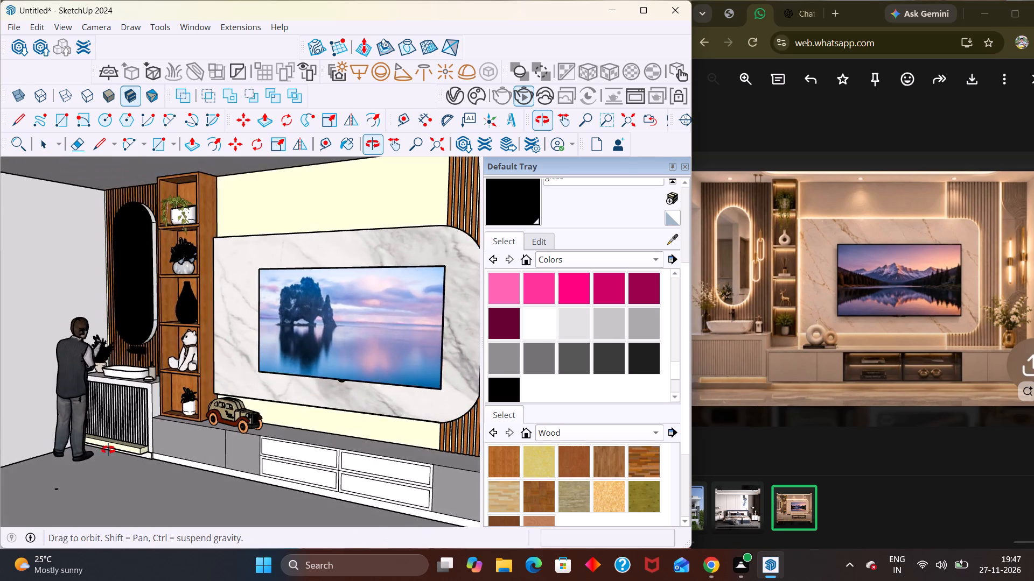
{"action": "middle_click_drag", "start_coordinate": [108, 450], "coordinate": [176, 382]}
{"action": "scroll", "coordinate": [179, 398], "scroll_direction": "up", "scroll_amount": 16}
{"action": "middle_click_drag", "start_coordinate": [218, 438], "coordinate": [159, 506]}
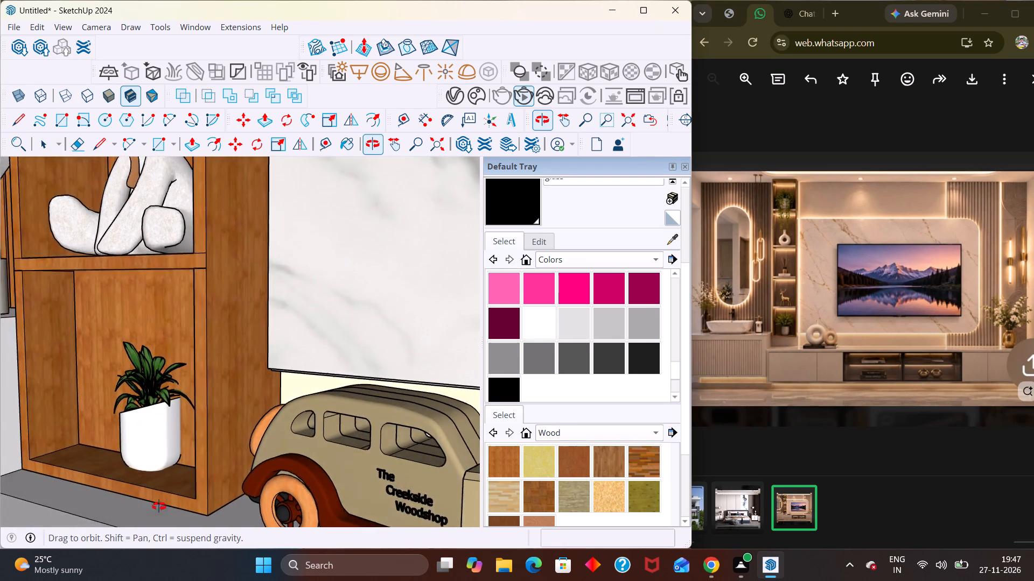
{"action": "middle_click_drag", "start_coordinate": [159, 506], "coordinate": [173, 525]}
{"action": "scroll", "coordinate": [194, 413], "scroll_direction": "up", "scroll_amount": 5}
{"action": "left_click", "coordinate": [155, 437]}
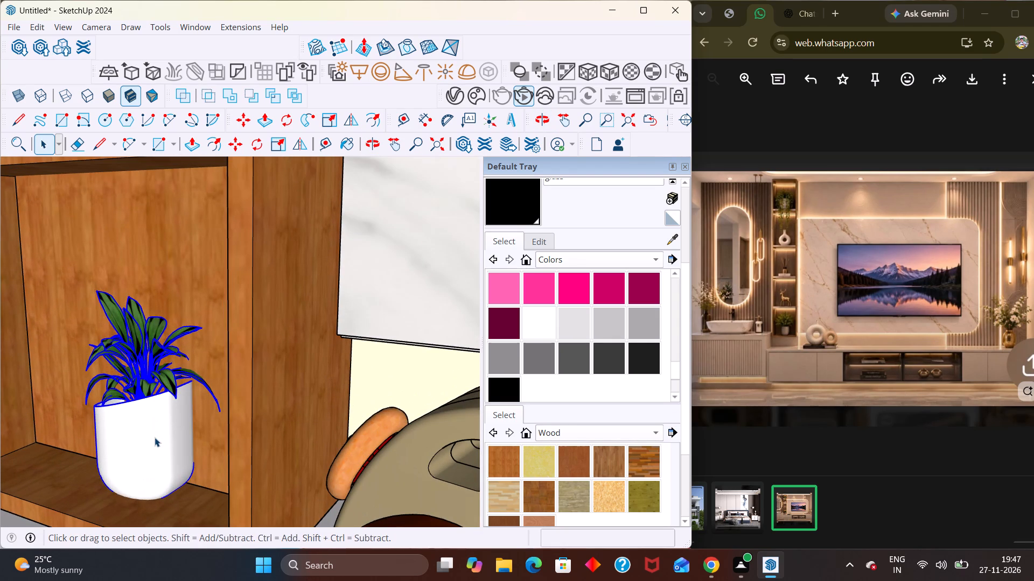
{"action": "left_click", "coordinate": [155, 437]}
{"action": "left_click", "coordinate": [155, 437]}
{"action": "key", "text": "m"}
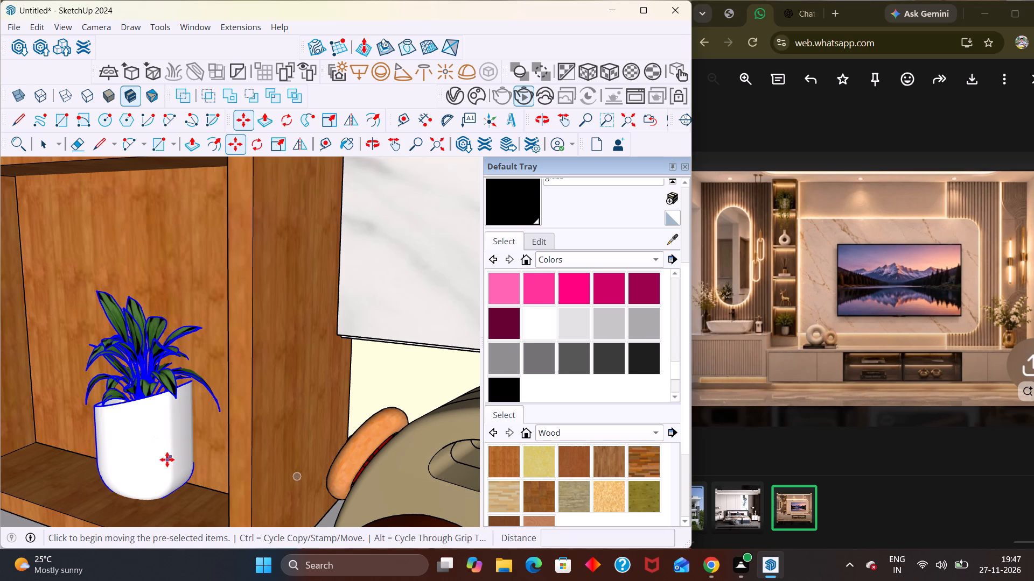
{"action": "left_click", "coordinate": [167, 459]}
{"action": "left_click", "coordinate": [137, 472]}
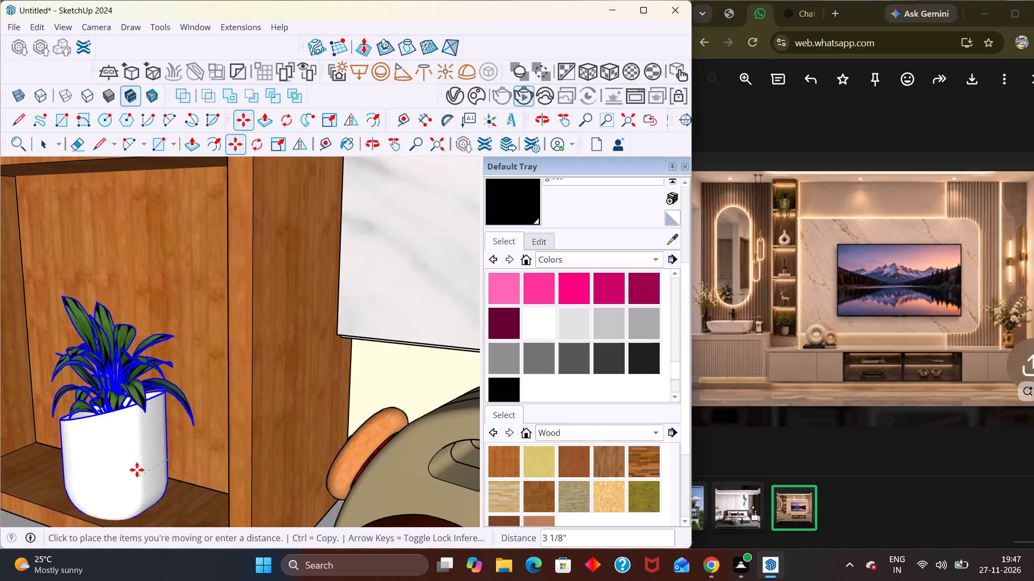
{"action": "scroll", "coordinate": [140, 438], "scroll_direction": "down", "scroll_amount": 20}
{"action": "scroll", "coordinate": [140, 438], "scroll_direction": "down", "scroll_amount": 11}
{"action": "key", "text": "space"}
{"action": "scroll", "coordinate": [223, 410], "scroll_direction": "up", "scroll_amount": 1}
{"action": "scroll", "coordinate": [226, 407], "scroll_direction": "down", "scroll_amount": 2}
{"action": "scroll", "coordinate": [228, 420], "scroll_direction": "up", "scroll_amount": 1}
{"action": "scroll", "coordinate": [229, 421], "scroll_direction": "down", "scroll_amount": 2}
{"action": "key", "text": "Escape"}
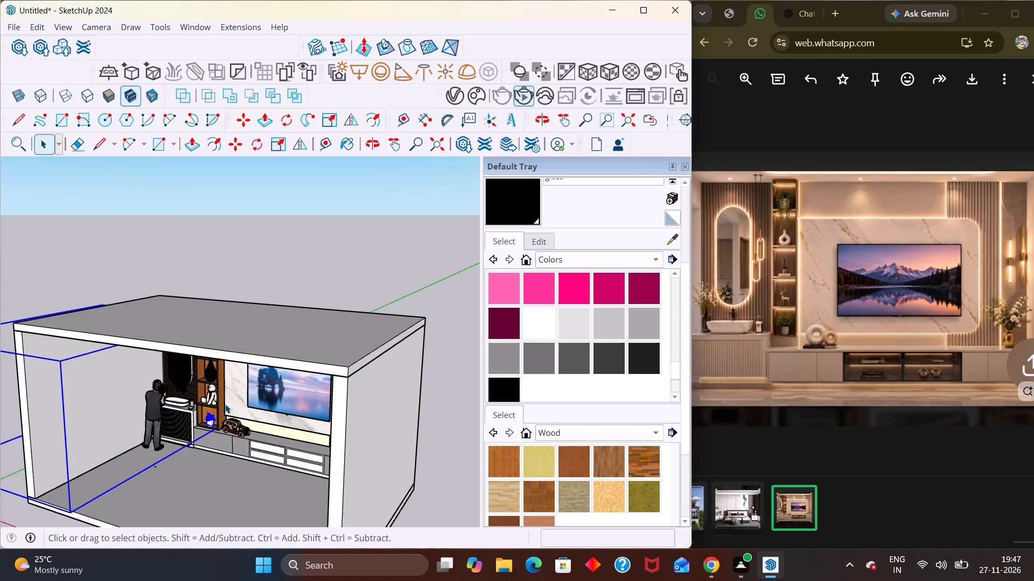
{"action": "left_click", "coordinate": [263, 271]}
Review the whole room from its open side, with the man, shelving and TV wall in view.
{"action": "scroll", "coordinate": [241, 407], "scroll_direction": "down", "scroll_amount": 2}
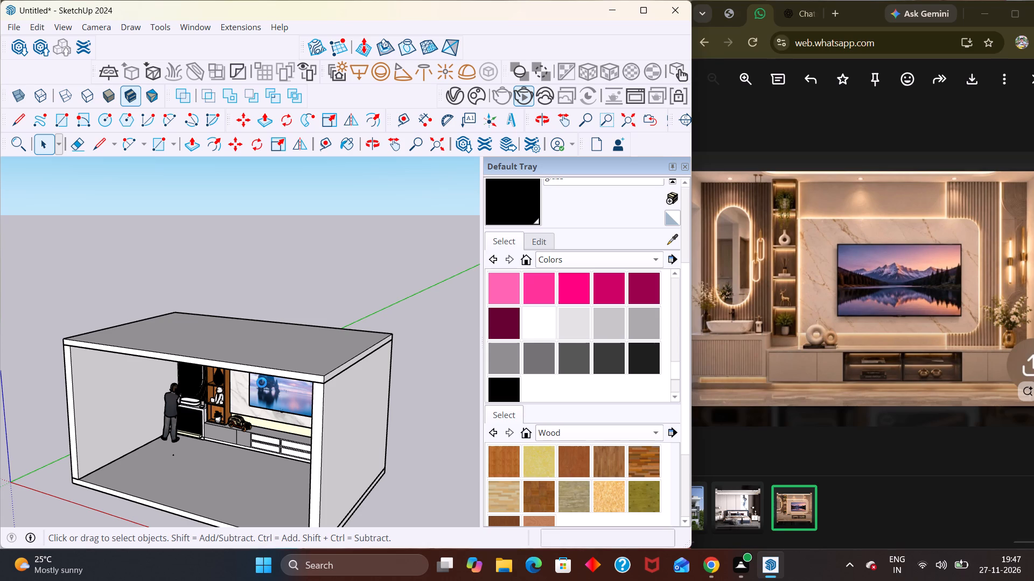
{"action": "scroll", "coordinate": [262, 382], "scroll_direction": "down", "scroll_amount": 4}
{"action": "middle_click_drag", "start_coordinate": [347, 396], "coordinate": [354, 393]}
{"action": "scroll", "coordinate": [354, 393], "scroll_direction": "up", "scroll_amount": 1}
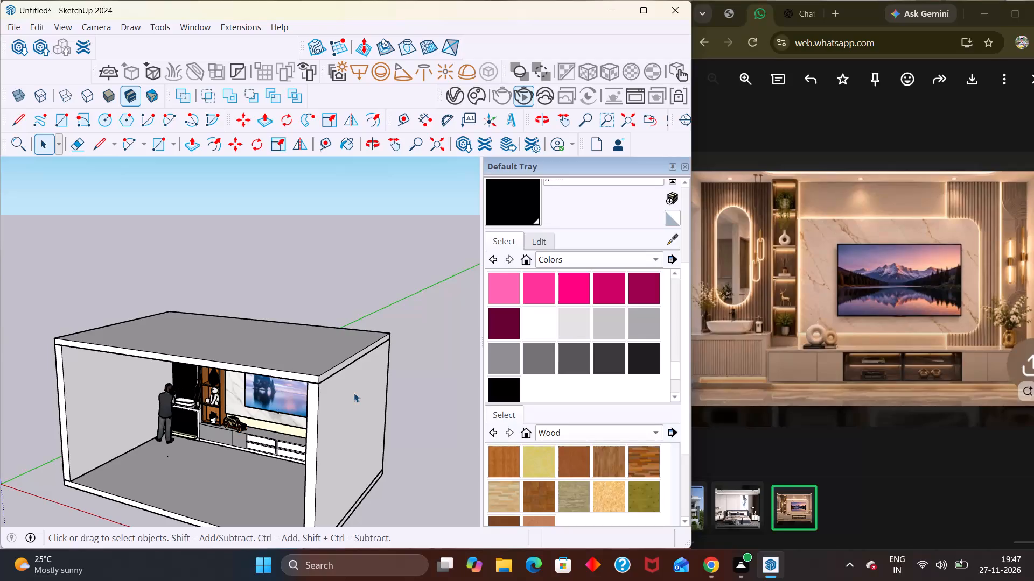
{"action": "scroll", "coordinate": [374, 385], "scroll_direction": "down", "scroll_amount": 3}
{"action": "middle_click_drag", "start_coordinate": [146, 521], "coordinate": [192, 446]}
{"action": "scroll", "coordinate": [184, 456], "scroll_direction": "up", "scroll_amount": 7}
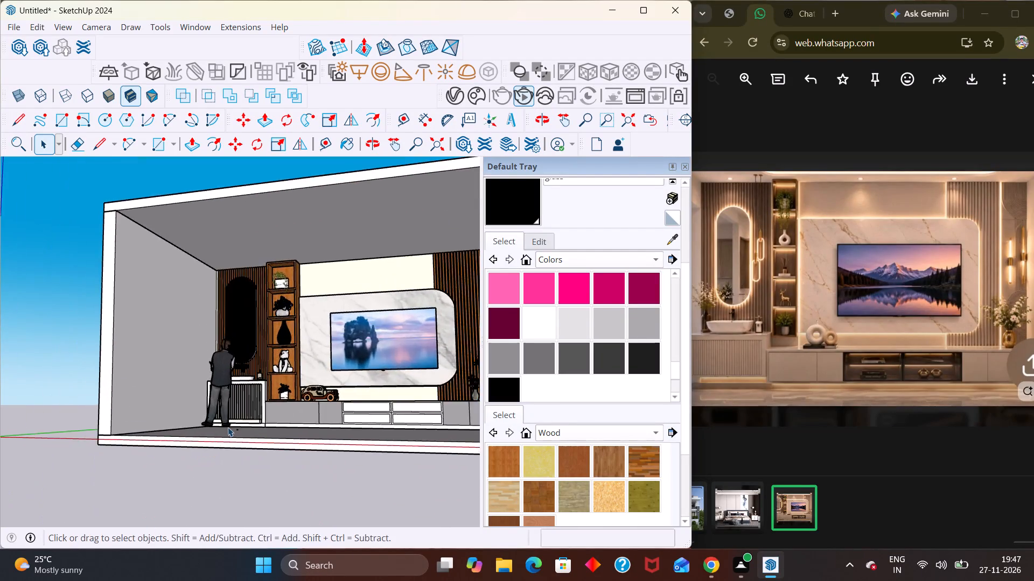
Delete the small stray triangle on the floor beside the man, inside his group, and close the group.
{"action": "scroll", "coordinate": [228, 427], "scroll_direction": "up", "scroll_amount": 8}
{"action": "middle_click_drag", "start_coordinate": [232, 426], "coordinate": [239, 515]}
{"action": "left_click", "coordinate": [254, 487]}
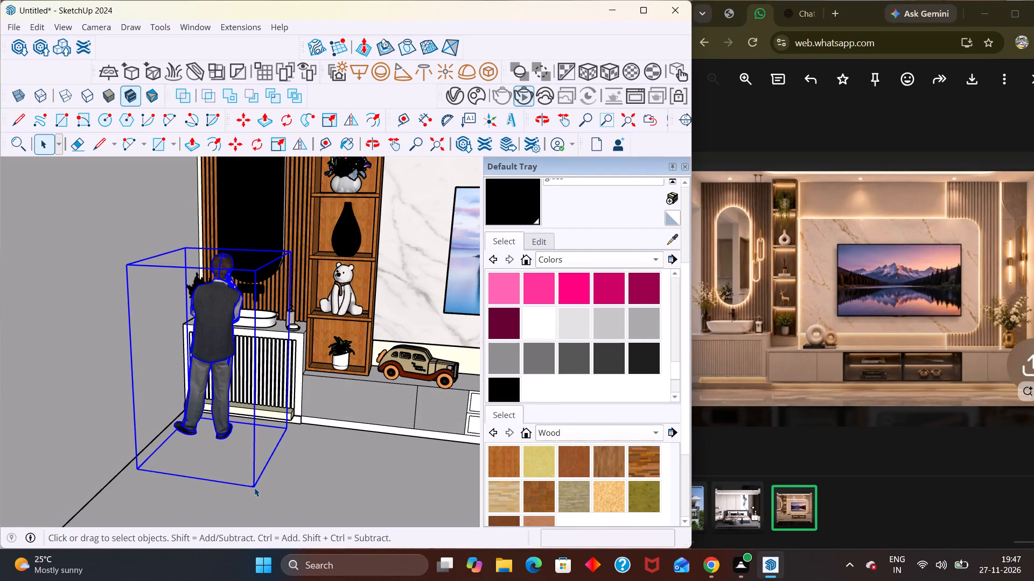
{"action": "double_click", "coordinate": [254, 487]}
{"action": "scroll", "coordinate": [254, 487], "scroll_direction": "up", "scroll_amount": 6}
{"action": "left_click", "coordinate": [251, 484]}
{"action": "scroll", "coordinate": [252, 491], "scroll_direction": "up", "scroll_amount": 6}
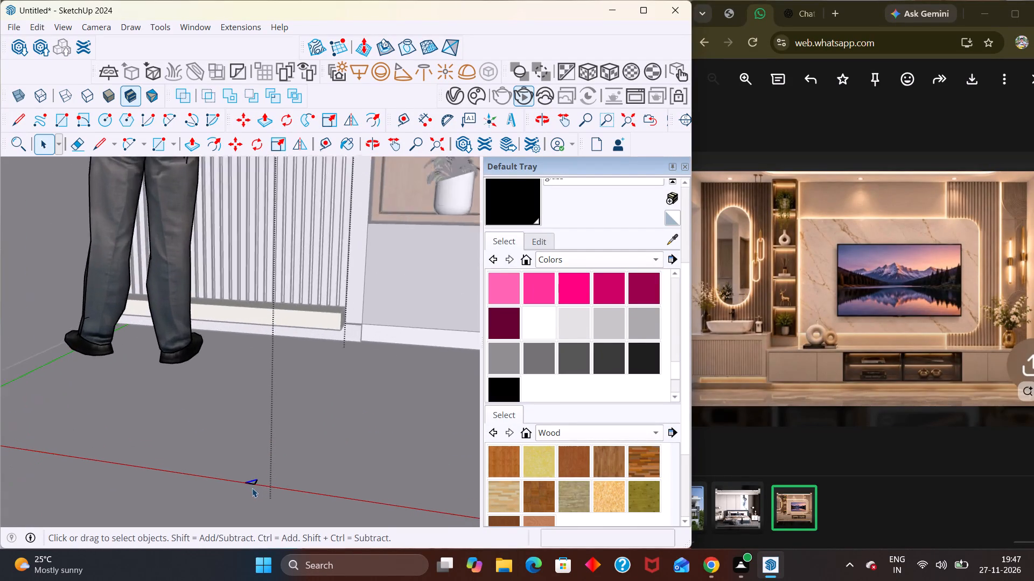
{"action": "scroll", "coordinate": [252, 488], "scroll_direction": "up", "scroll_amount": 10}
{"action": "left_click", "coordinate": [259, 477]}
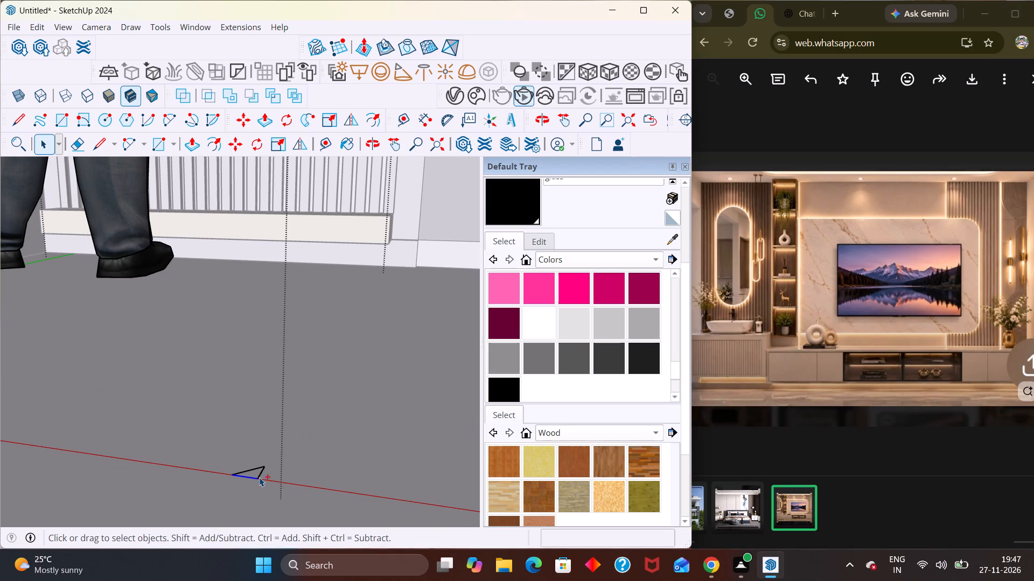
{"action": "left_click", "coordinate": [257, 470], "text": "ctrl"}
{"action": "left_click", "coordinate": [260, 472], "text": "ctrl"}
{"action": "key", "text": "Delete"}
{"action": "scroll", "coordinate": [261, 475], "scroll_direction": "down", "scroll_amount": 9}
{"action": "scroll", "coordinate": [199, 421], "scroll_direction": "up", "scroll_amount": 1}
{"action": "scroll", "coordinate": [199, 424], "scroll_direction": "down", "scroll_amount": 20}
{"action": "scroll", "coordinate": [199, 424], "scroll_direction": "down", "scroll_amount": 2}
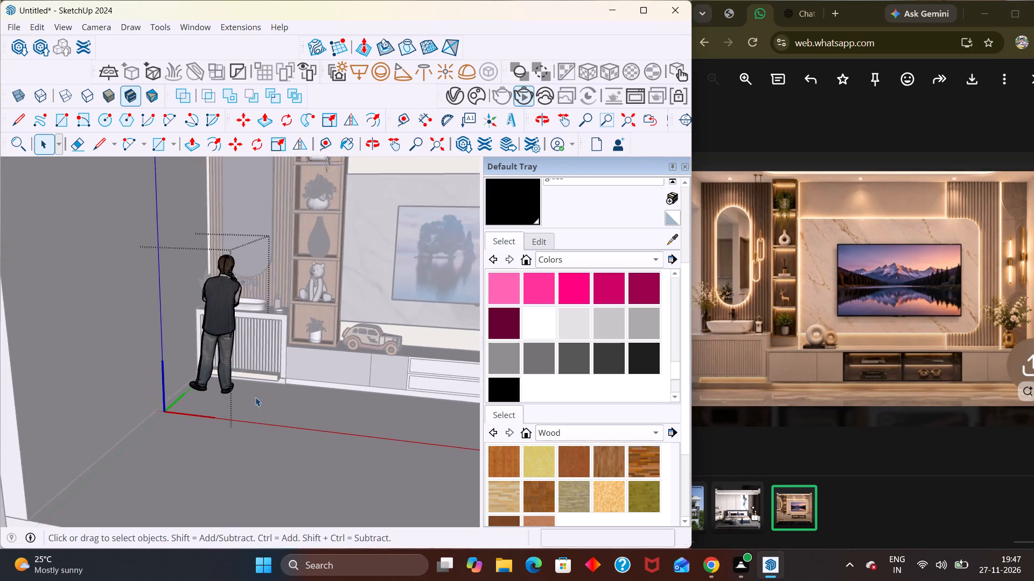
{"action": "scroll", "coordinate": [255, 397], "scroll_direction": "down", "scroll_amount": 5}
{"action": "scroll", "coordinate": [262, 374], "scroll_direction": "up", "scroll_amount": 1}
{"action": "scroll", "coordinate": [262, 373], "scroll_direction": "down", "scroll_amount": 5}
{"action": "key", "text": "space"}
{"action": "left_click", "coordinate": [145, 441]}
Examine the man at the washbasin, the decorated shelves and the TV wall, close up and from the room's open side.
{"action": "middle_click_drag", "start_coordinate": [318, 480], "coordinate": [285, 364]}
{"action": "scroll", "coordinate": [311, 444], "scroll_direction": "up", "scroll_amount": 8}
{"action": "middle_click_drag", "start_coordinate": [299, 434], "coordinate": [219, 377]}
{"action": "scroll", "coordinate": [243, 394], "scroll_direction": "up", "scroll_amount": 3}
{"action": "scroll", "coordinate": [190, 375], "scroll_direction": "up", "scroll_amount": 5}
{"action": "scroll", "coordinate": [254, 367], "scroll_direction": "up", "scroll_amount": 4}
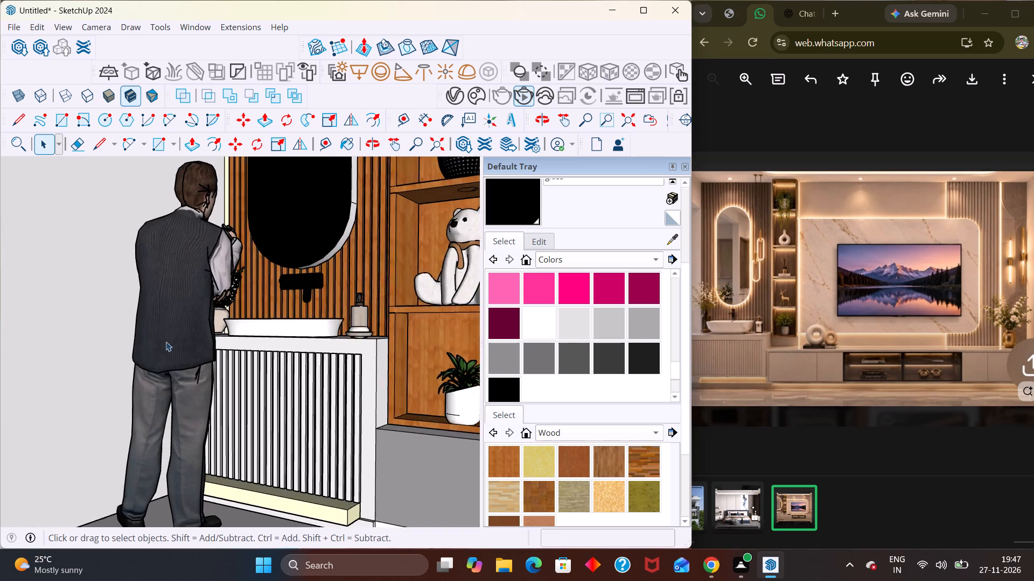
{"action": "middle_click_drag", "start_coordinate": [139, 362], "coordinate": [402, 410]}
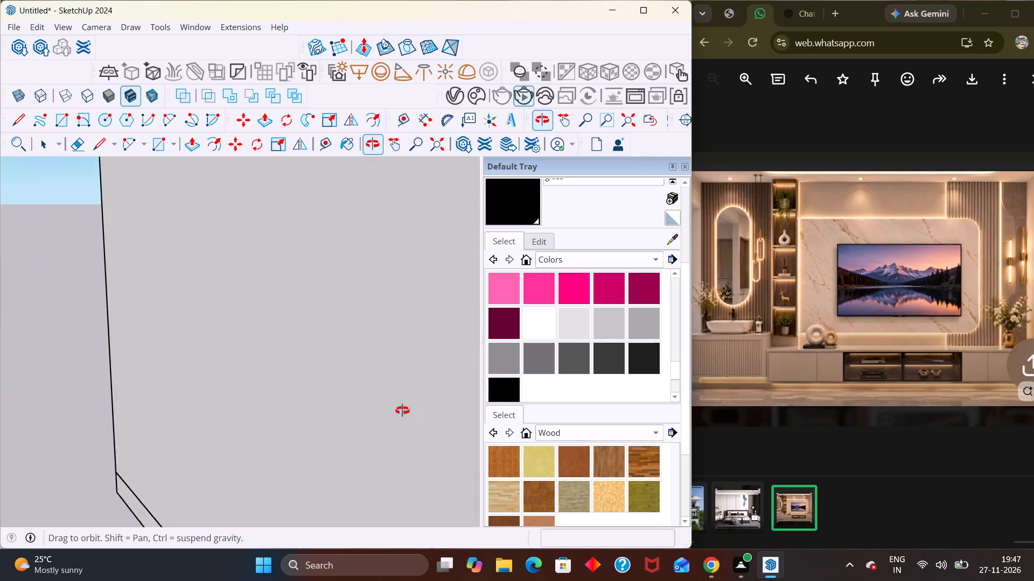
{"action": "middle_click_drag", "start_coordinate": [402, 410], "coordinate": [138, 392]}
{"action": "scroll", "coordinate": [162, 353], "scroll_direction": "down", "scroll_amount": 4}
{"action": "scroll", "coordinate": [181, 358], "scroll_direction": "up", "scroll_amount": 1}
{"action": "scroll", "coordinate": [183, 358], "scroll_direction": "down", "scroll_amount": 8}
{"action": "middle_click_drag", "start_coordinate": [239, 362], "coordinate": [323, 278]}
{"action": "scroll", "coordinate": [377, 359], "scroll_direction": "up", "scroll_amount": 8}
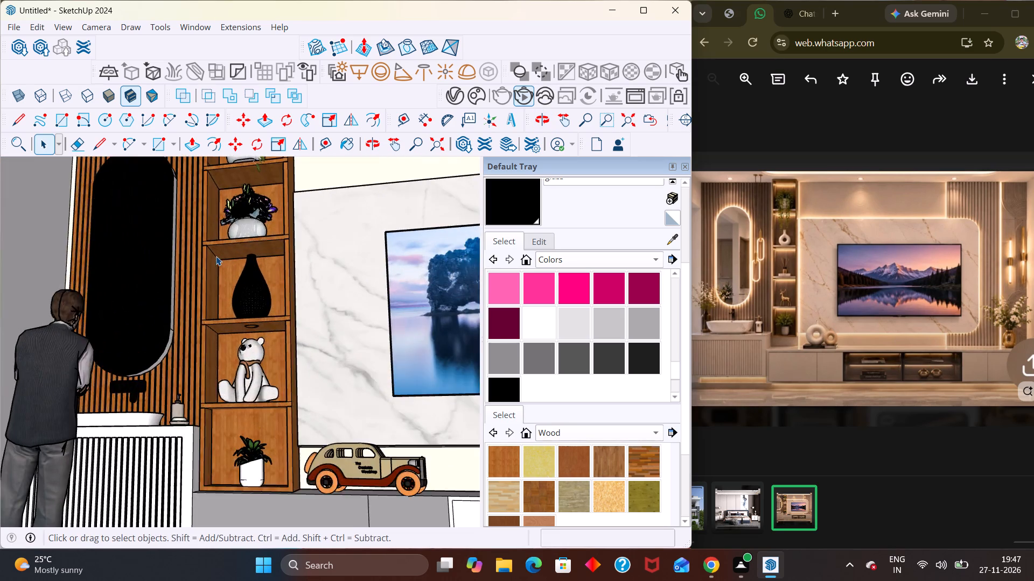
{"action": "scroll", "coordinate": [209, 267], "scroll_direction": "down", "scroll_amount": 4}
{"action": "scroll", "coordinate": [206, 287], "scroll_direction": "up", "scroll_amount": 3}
{"action": "scroll", "coordinate": [207, 293], "scroll_direction": "down", "scroll_amount": 15}
{"action": "middle_click_drag", "start_coordinate": [365, 344], "coordinate": [364, 335]}
{"action": "scroll", "coordinate": [367, 371], "scroll_direction": "up", "scroll_amount": 2}
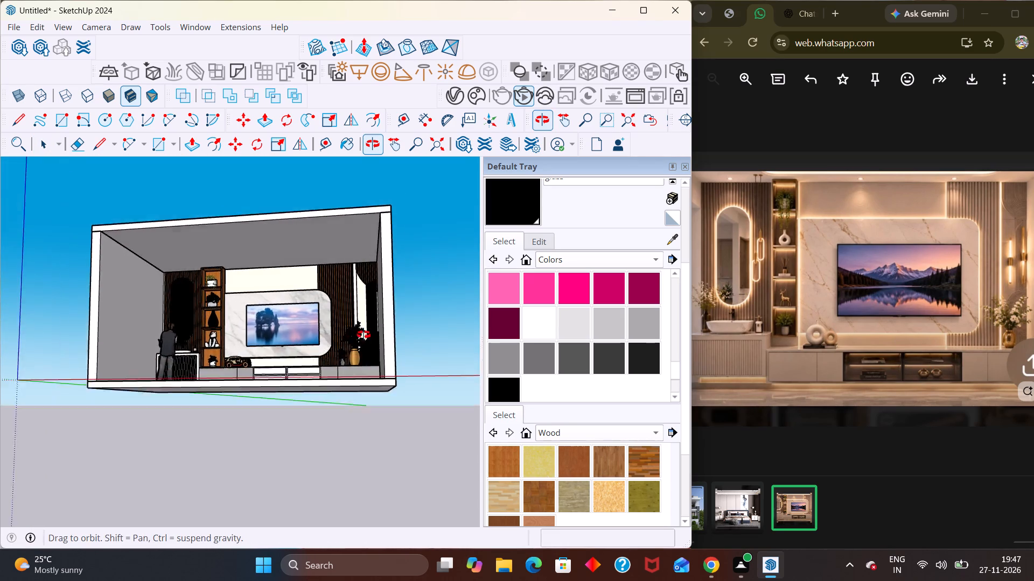
{"action": "middle_click_drag", "start_coordinate": [364, 335], "coordinate": [362, 328]}
{"action": "scroll", "coordinate": [364, 335], "scroll_direction": "up", "scroll_amount": 3}
{"action": "scroll", "coordinate": [288, 260], "scroll_direction": "up", "scroll_amount": 3}
{"action": "scroll", "coordinate": [292, 263], "scroll_direction": "down", "scroll_amount": 8}
{"action": "scroll", "coordinate": [333, 306], "scroll_direction": "up", "scroll_amount": 1}
{"action": "scroll", "coordinate": [333, 309], "scroll_direction": "down", "scroll_amount": 1}
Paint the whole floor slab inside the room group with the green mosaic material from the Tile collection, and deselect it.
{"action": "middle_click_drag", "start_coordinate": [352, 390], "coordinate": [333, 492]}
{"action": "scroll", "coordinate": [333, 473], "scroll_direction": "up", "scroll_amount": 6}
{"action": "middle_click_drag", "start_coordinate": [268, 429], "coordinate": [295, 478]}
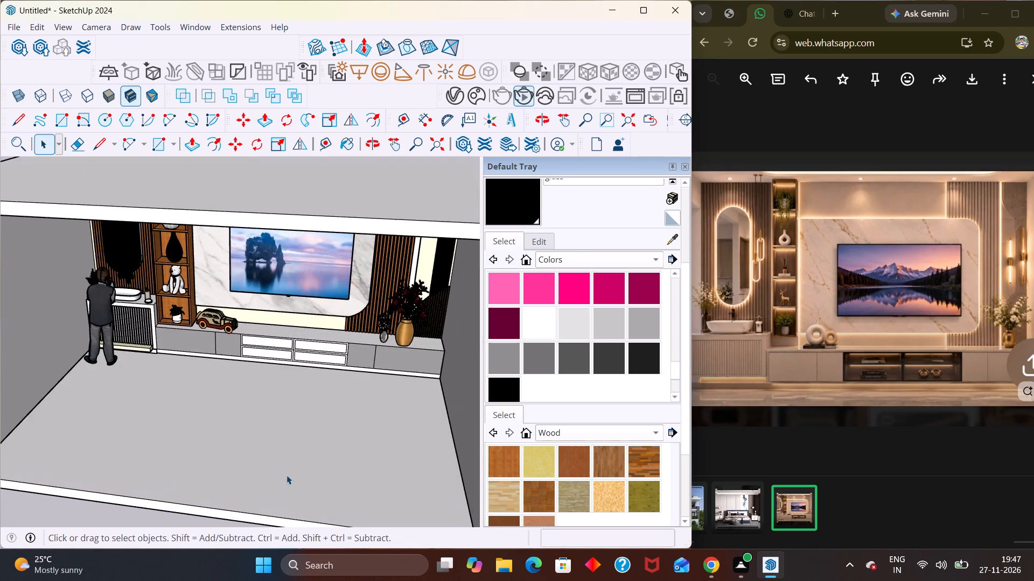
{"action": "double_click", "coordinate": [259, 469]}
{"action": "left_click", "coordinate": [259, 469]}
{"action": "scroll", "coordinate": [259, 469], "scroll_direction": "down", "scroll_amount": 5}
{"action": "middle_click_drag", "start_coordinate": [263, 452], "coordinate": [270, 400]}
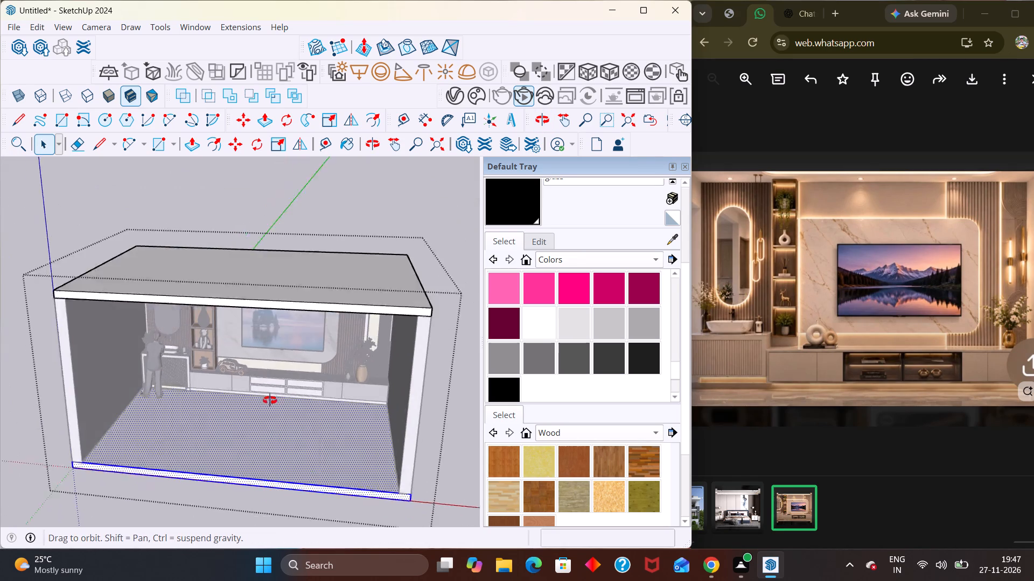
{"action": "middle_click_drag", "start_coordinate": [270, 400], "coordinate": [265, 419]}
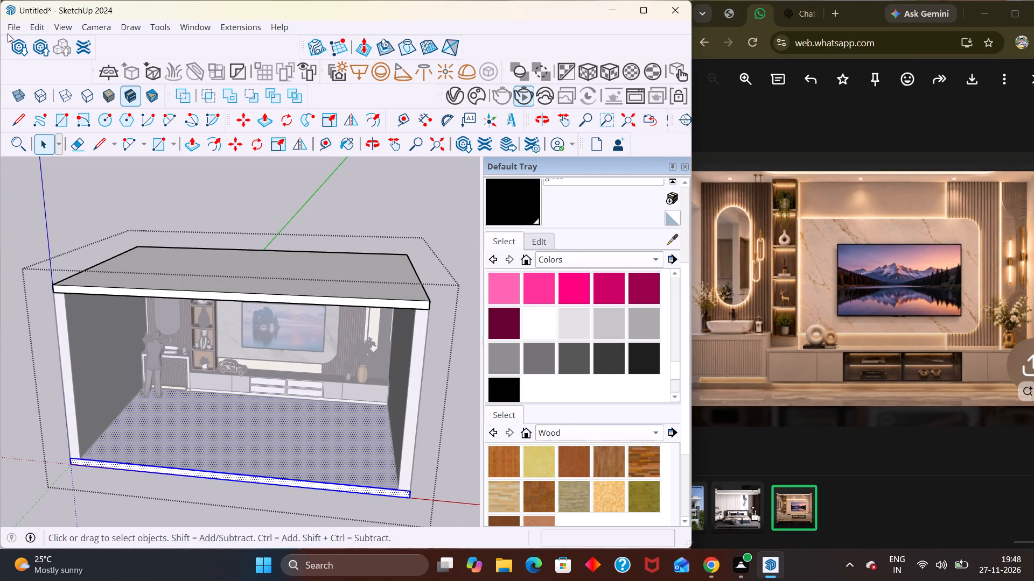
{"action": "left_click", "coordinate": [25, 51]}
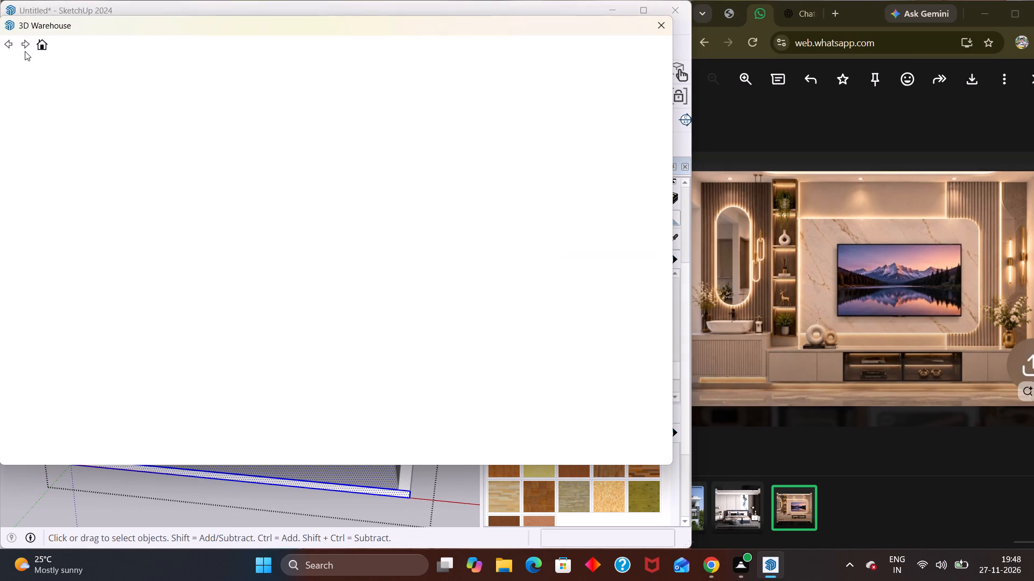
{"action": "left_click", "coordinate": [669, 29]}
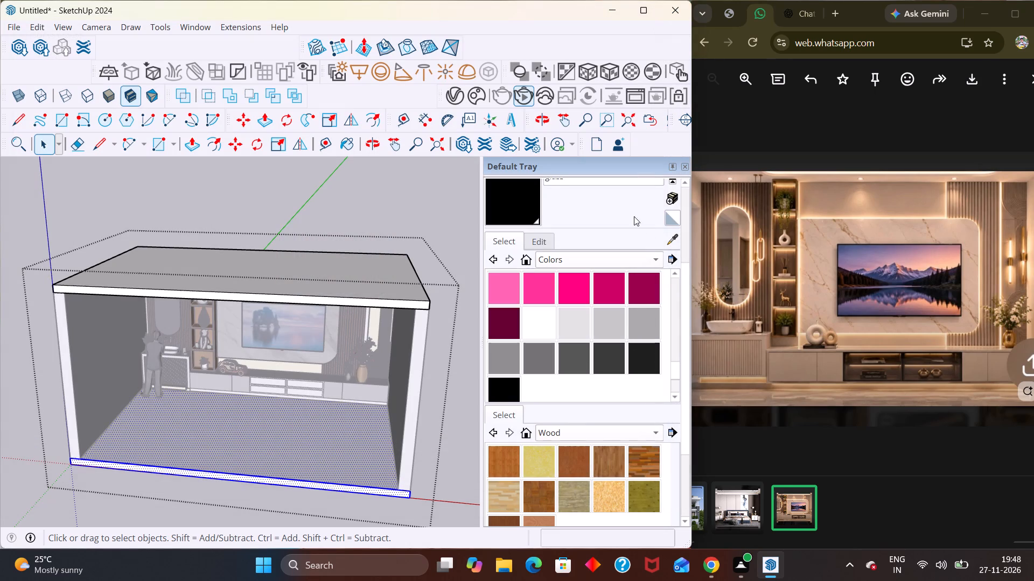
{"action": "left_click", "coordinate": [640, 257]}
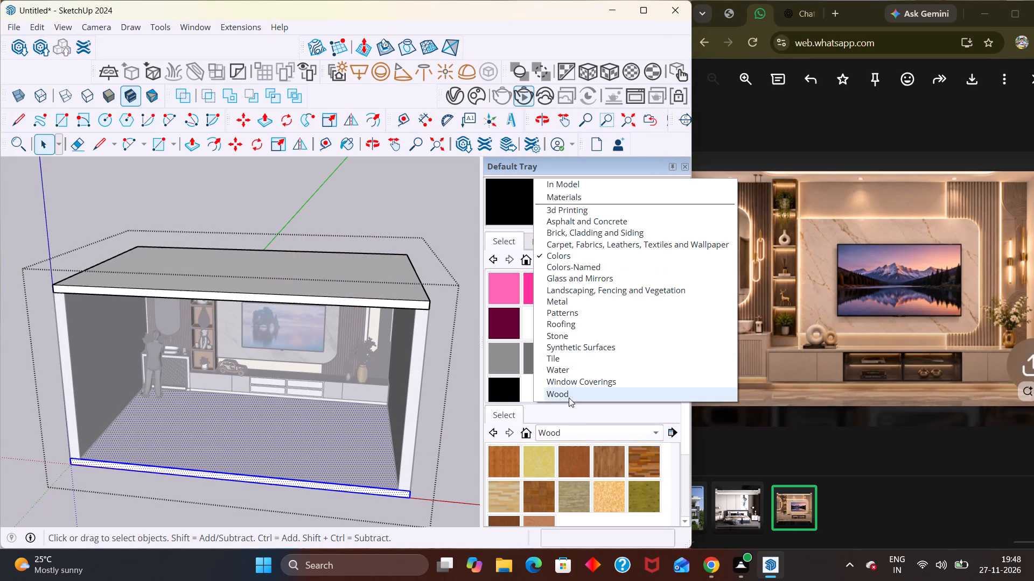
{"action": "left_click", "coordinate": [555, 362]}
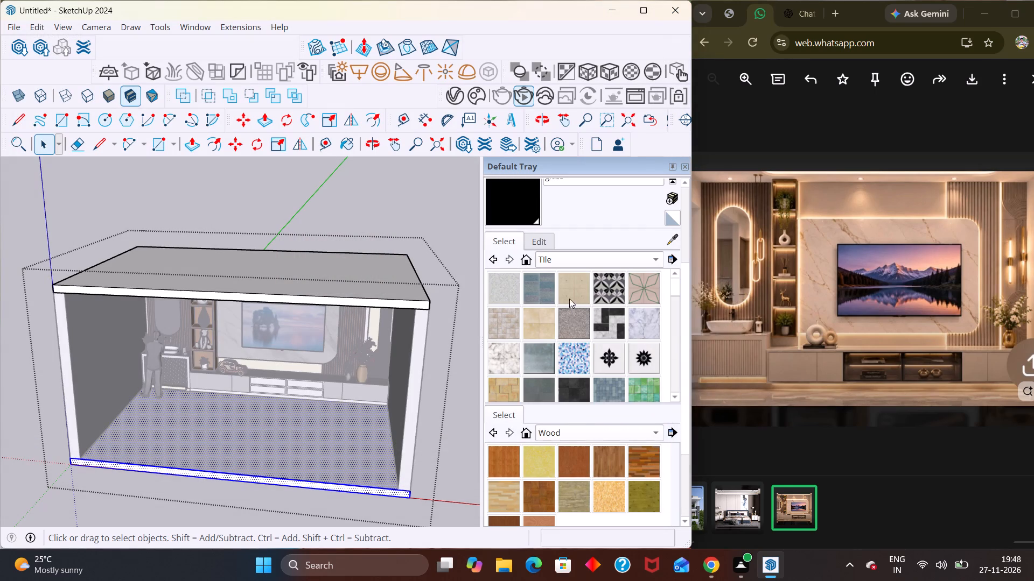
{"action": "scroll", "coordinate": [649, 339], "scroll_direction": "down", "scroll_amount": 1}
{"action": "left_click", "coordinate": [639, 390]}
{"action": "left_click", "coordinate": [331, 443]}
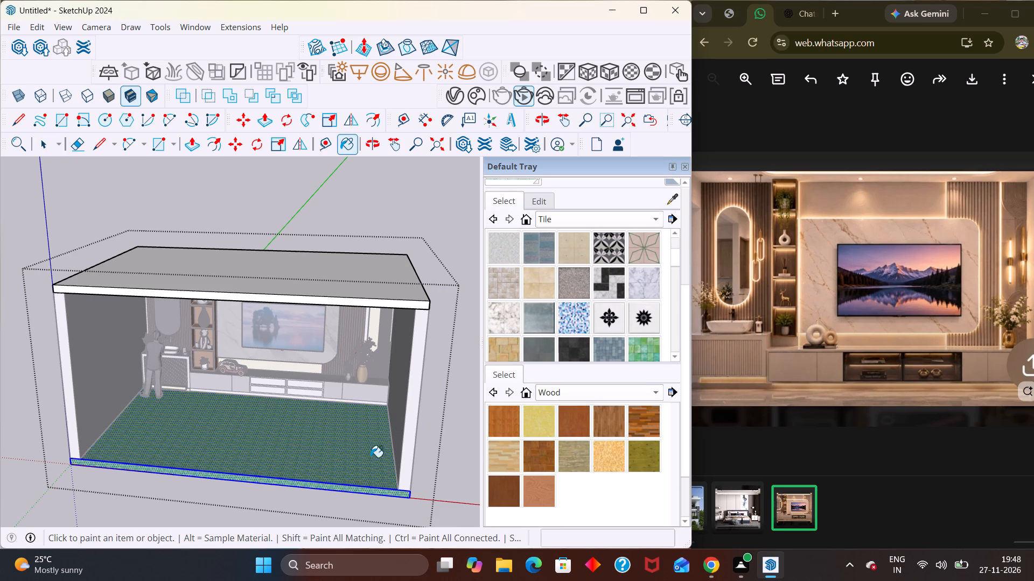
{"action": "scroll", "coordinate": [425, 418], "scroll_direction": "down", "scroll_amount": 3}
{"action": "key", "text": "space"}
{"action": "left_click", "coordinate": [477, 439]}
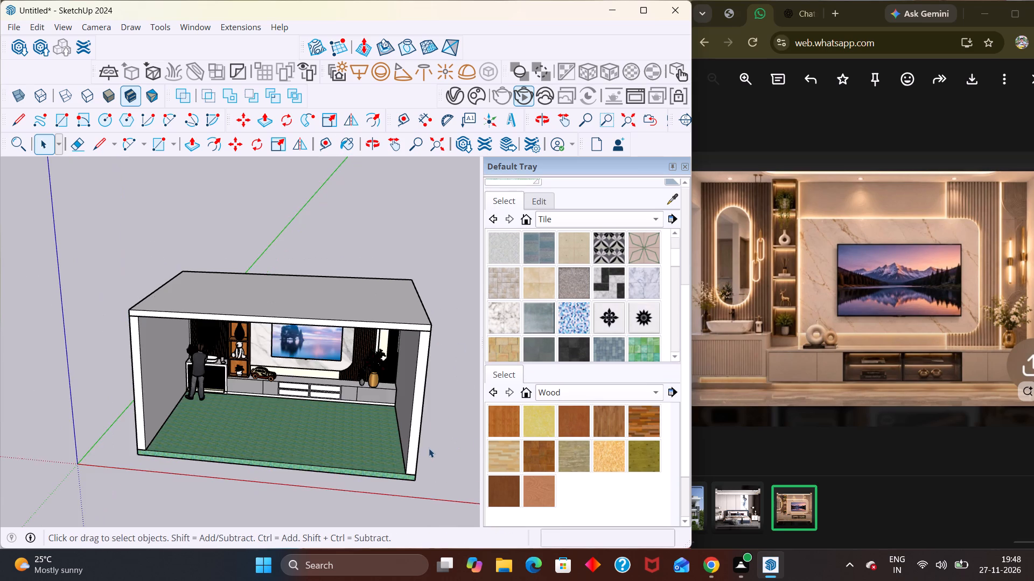
Paint the floor surface and its front edge with the large blue-grey stone tile inside the room group.
{"action": "middle_click_drag", "start_coordinate": [426, 448], "coordinate": [366, 418]}
{"action": "double_click", "coordinate": [305, 427]}
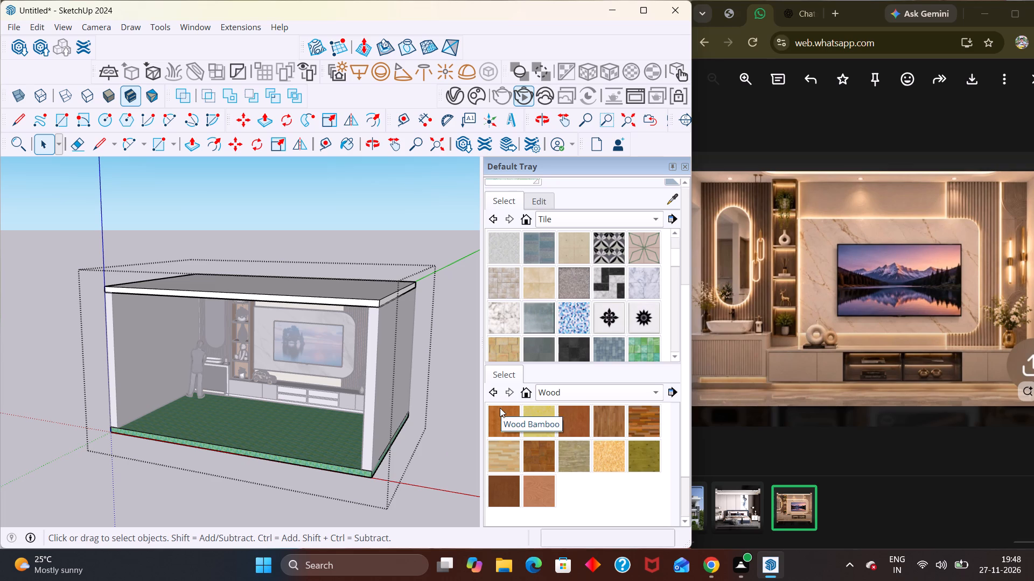
{"action": "scroll", "coordinate": [549, 330], "scroll_direction": "up", "scroll_amount": 1}
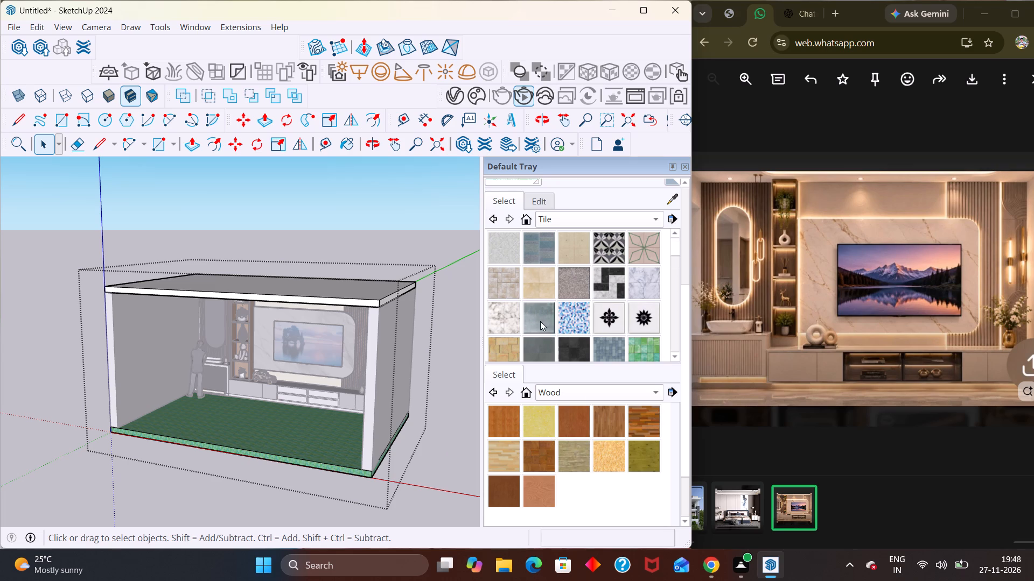
{"action": "left_click", "coordinate": [540, 321]}
{"action": "left_click", "coordinate": [330, 451]}
{"action": "scroll", "coordinate": [595, 284], "scroll_direction": "up", "scroll_amount": 2}
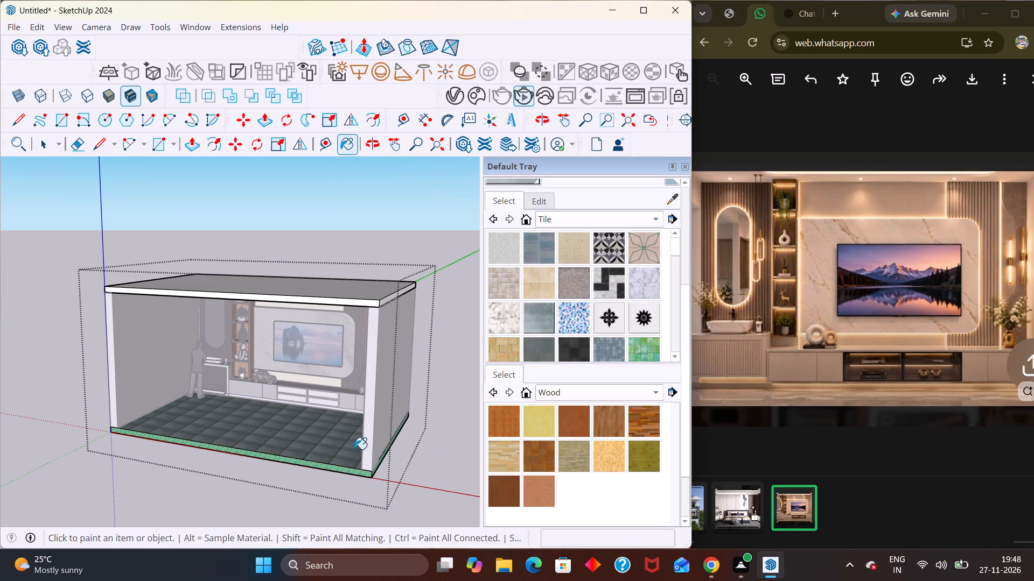
{"action": "left_click", "coordinate": [326, 466]}
{"action": "scroll", "coordinate": [554, 300], "scroll_direction": "up", "scroll_amount": 3}
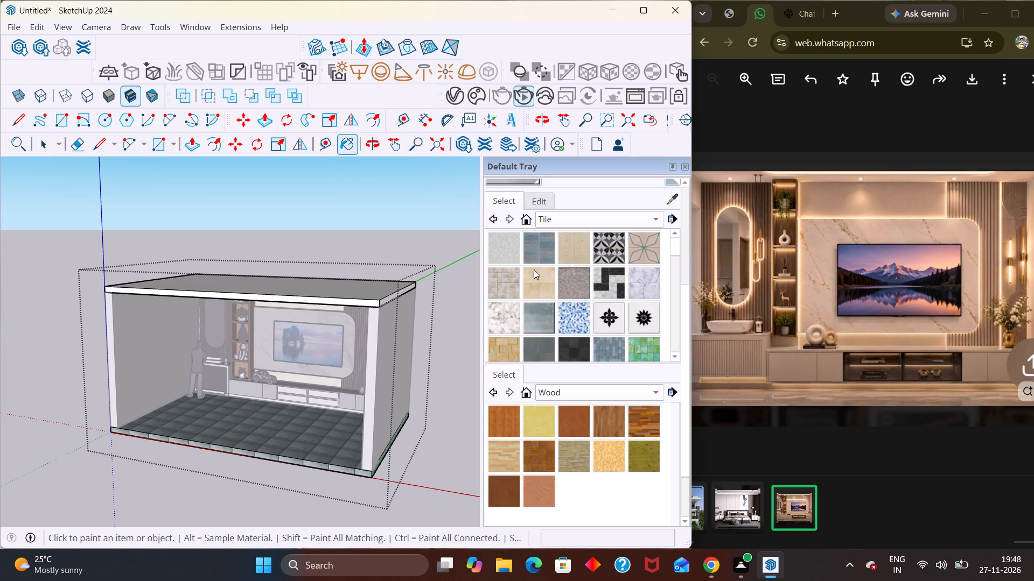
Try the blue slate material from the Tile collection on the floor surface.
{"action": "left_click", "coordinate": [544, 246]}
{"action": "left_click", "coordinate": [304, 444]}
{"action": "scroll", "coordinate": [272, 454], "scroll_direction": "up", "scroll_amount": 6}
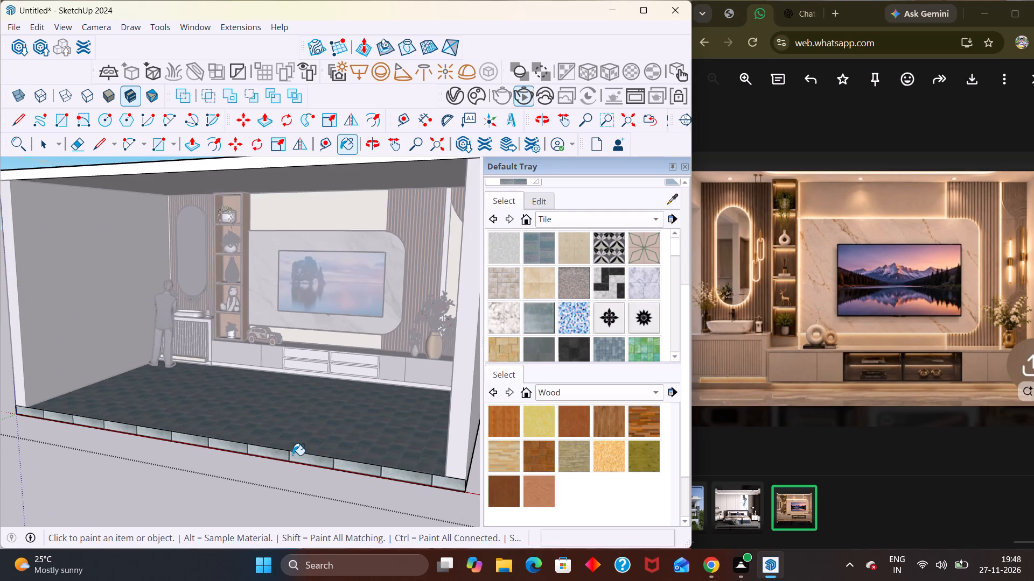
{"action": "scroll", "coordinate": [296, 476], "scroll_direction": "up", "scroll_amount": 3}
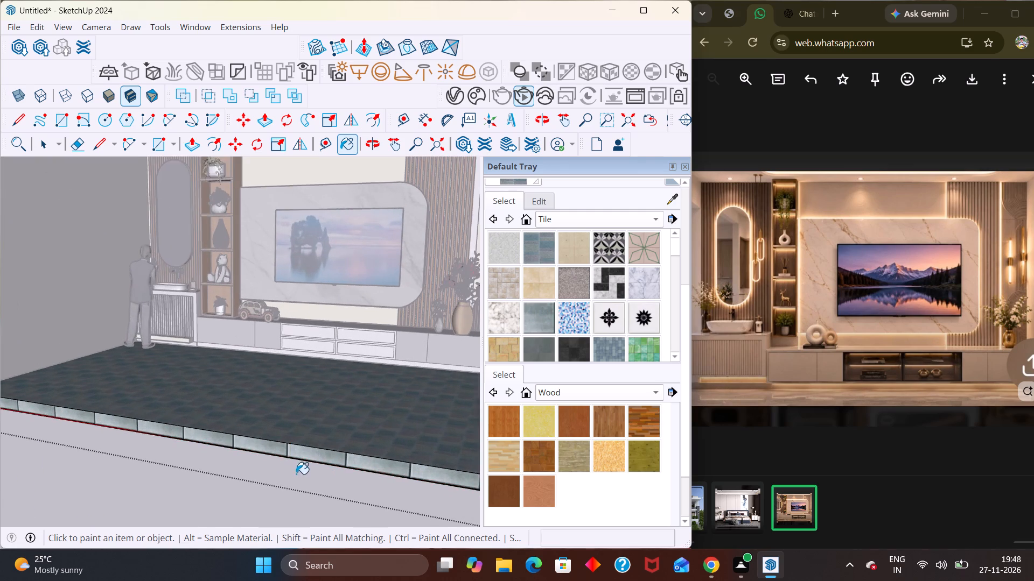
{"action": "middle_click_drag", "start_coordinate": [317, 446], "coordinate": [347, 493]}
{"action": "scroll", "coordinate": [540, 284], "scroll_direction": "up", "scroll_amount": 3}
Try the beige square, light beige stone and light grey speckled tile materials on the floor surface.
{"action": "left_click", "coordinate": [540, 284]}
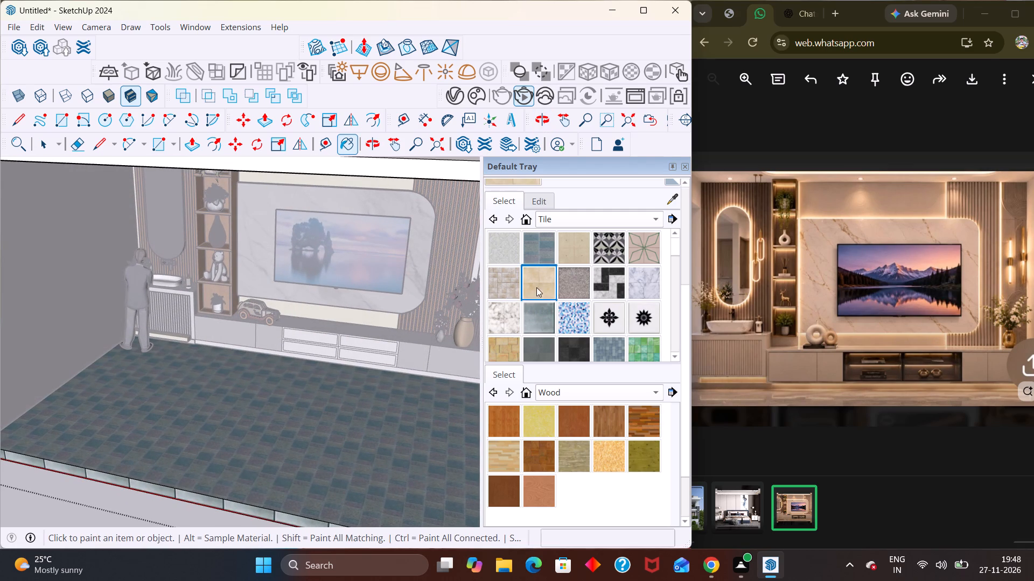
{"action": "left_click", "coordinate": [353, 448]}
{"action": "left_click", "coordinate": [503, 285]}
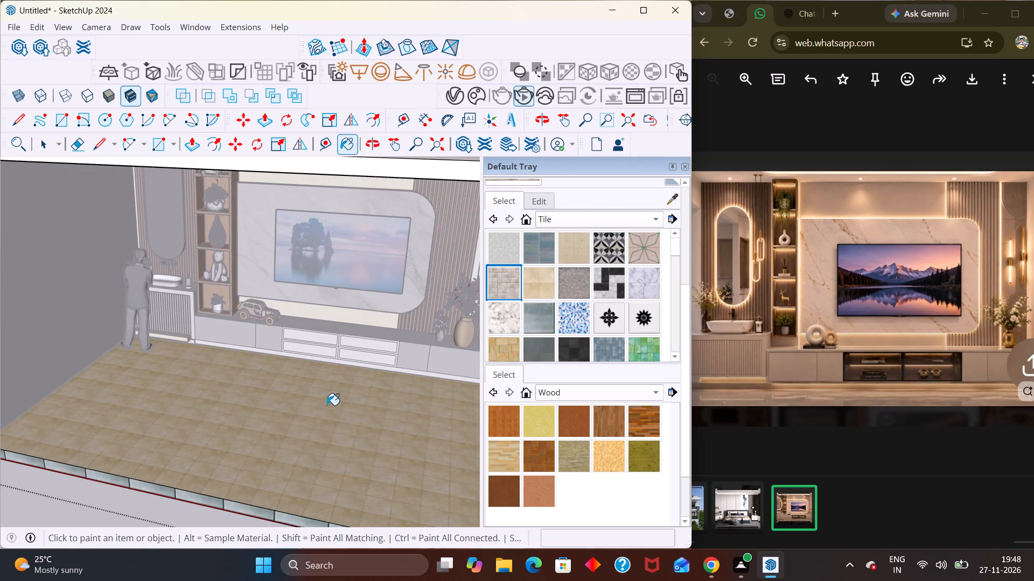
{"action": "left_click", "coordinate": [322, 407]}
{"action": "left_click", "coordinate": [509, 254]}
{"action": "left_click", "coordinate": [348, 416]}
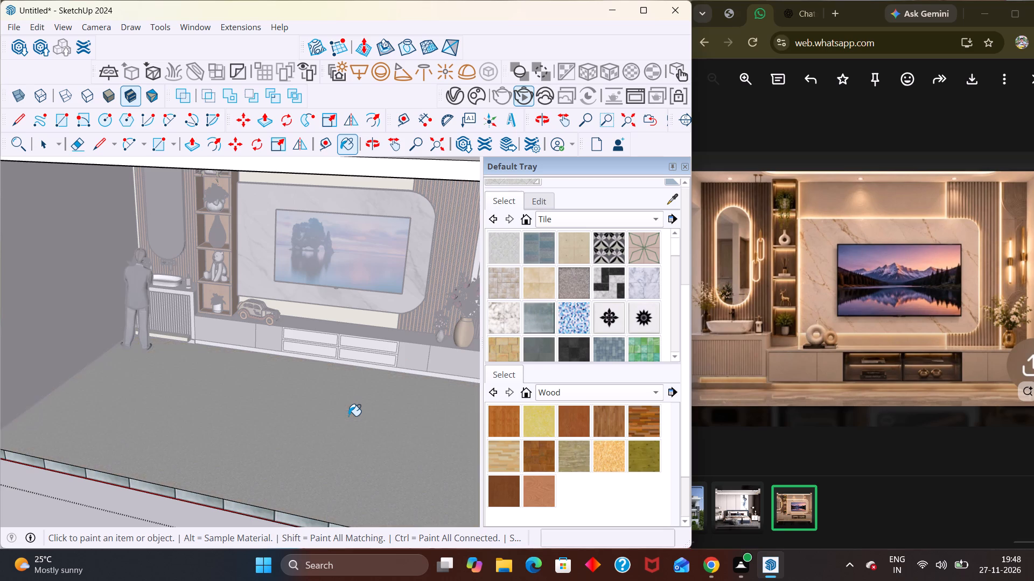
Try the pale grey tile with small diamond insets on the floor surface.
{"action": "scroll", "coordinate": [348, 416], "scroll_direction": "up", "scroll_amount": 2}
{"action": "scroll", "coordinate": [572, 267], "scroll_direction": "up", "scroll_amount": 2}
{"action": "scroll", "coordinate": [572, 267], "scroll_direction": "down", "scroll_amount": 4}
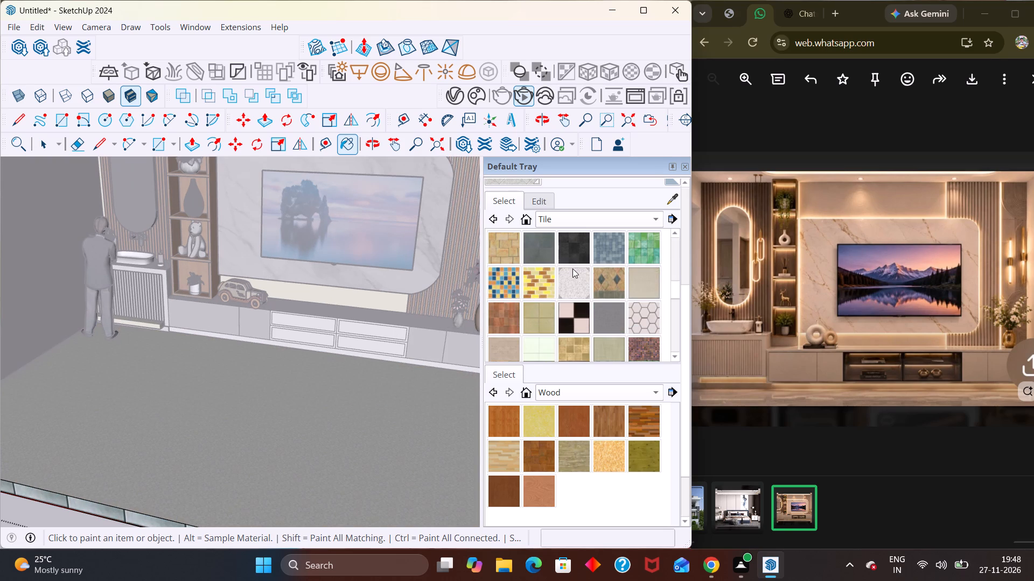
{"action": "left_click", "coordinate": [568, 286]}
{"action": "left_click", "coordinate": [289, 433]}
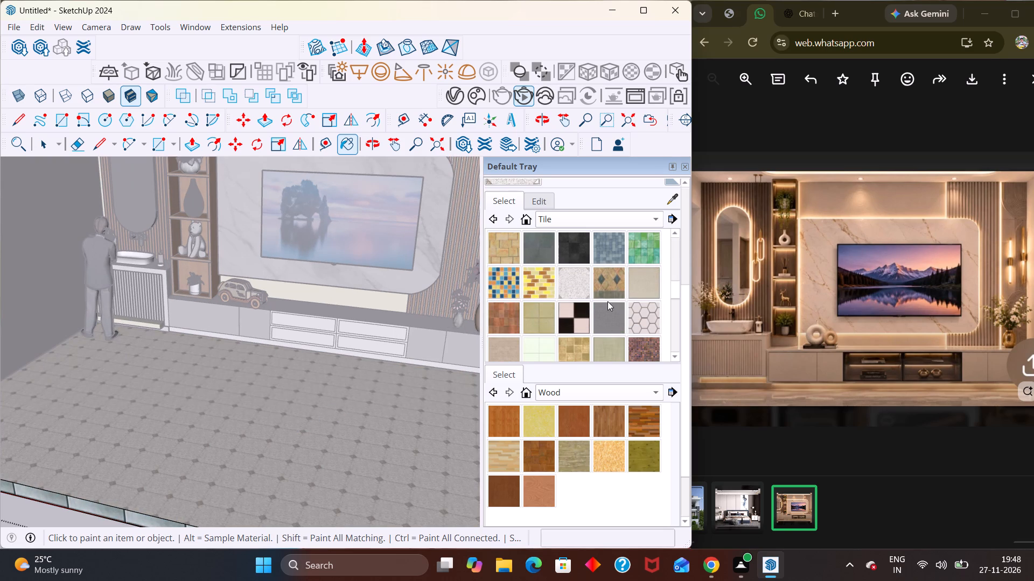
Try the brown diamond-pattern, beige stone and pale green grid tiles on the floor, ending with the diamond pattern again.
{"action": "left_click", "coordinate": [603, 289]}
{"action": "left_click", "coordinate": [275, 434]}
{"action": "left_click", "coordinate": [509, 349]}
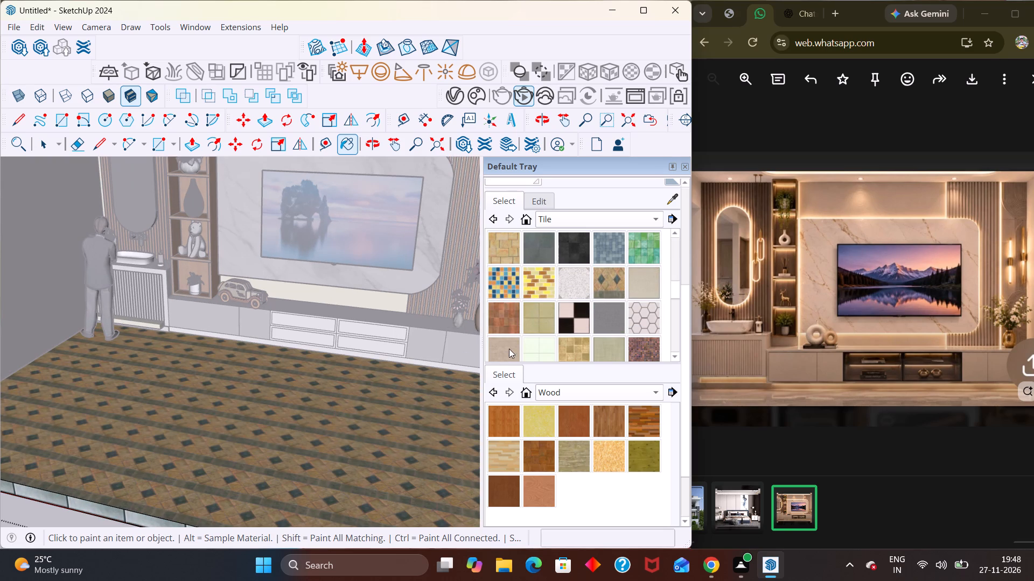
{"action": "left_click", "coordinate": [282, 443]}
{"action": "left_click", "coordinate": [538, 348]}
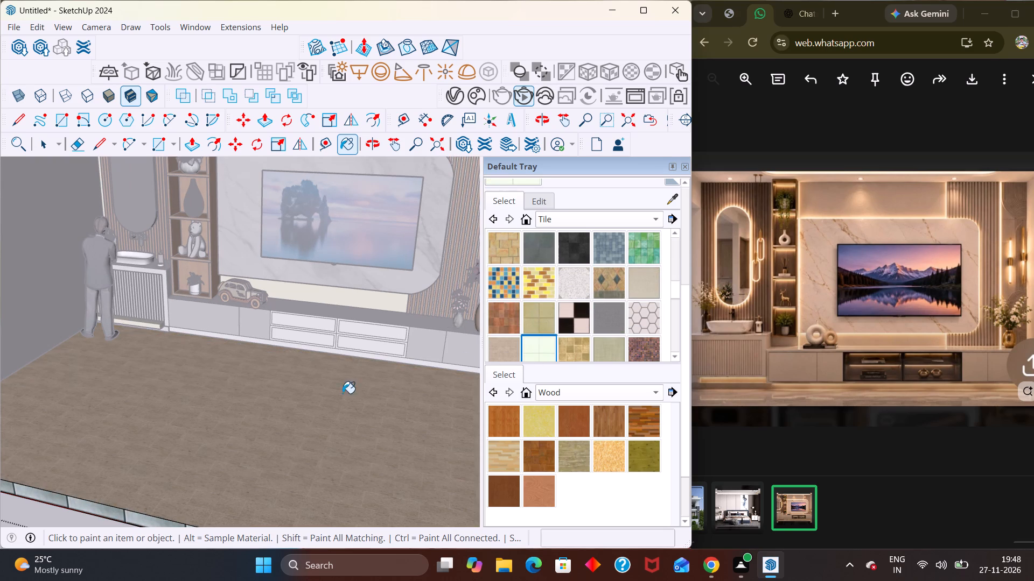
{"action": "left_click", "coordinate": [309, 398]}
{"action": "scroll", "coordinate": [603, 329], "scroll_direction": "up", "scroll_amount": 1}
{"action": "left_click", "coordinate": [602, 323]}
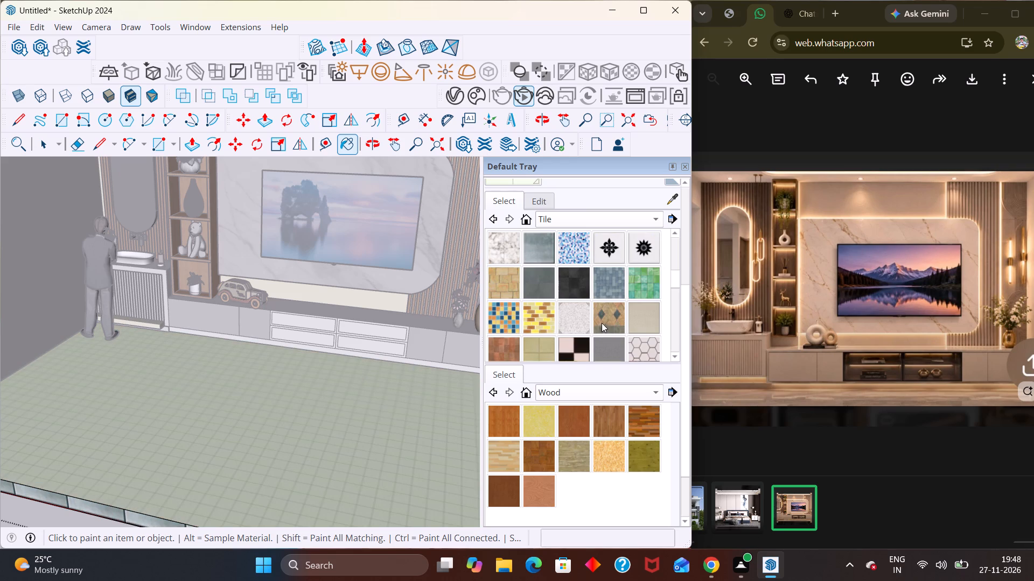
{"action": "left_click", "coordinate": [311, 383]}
Paint the floor surface with the plain beige-grey square tile material.
{"action": "left_click", "coordinate": [638, 315]}
{"action": "left_click", "coordinate": [236, 414]}
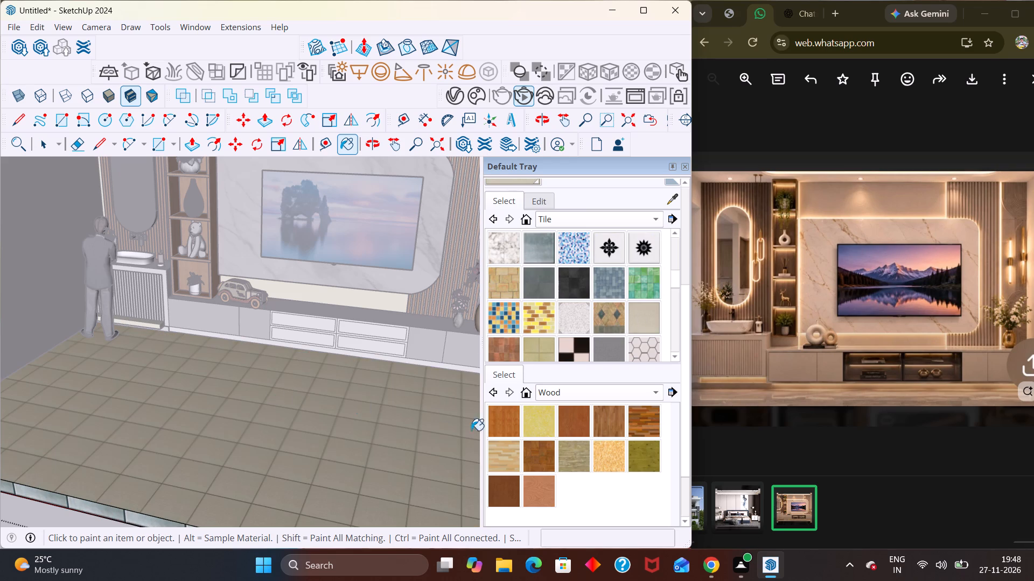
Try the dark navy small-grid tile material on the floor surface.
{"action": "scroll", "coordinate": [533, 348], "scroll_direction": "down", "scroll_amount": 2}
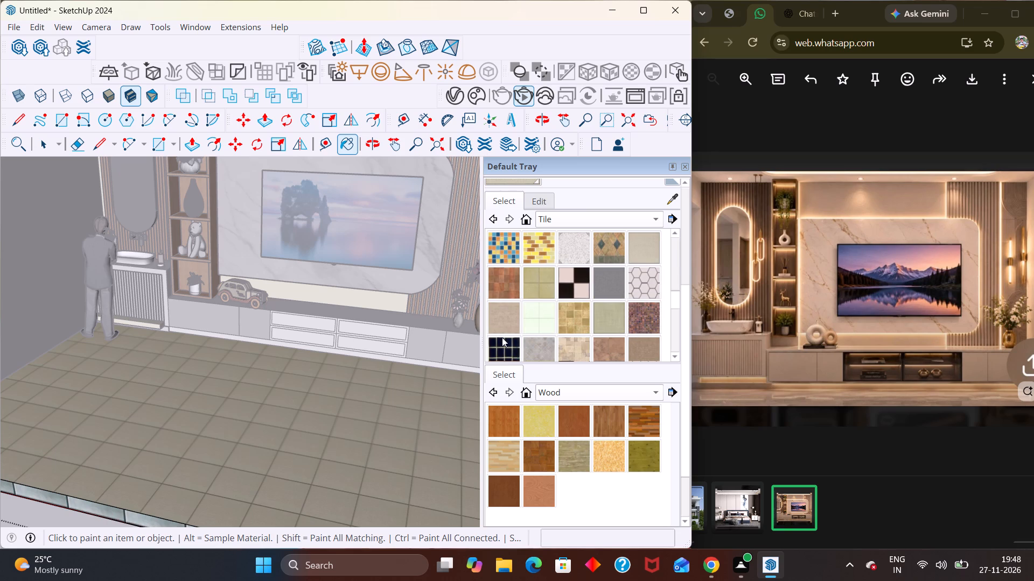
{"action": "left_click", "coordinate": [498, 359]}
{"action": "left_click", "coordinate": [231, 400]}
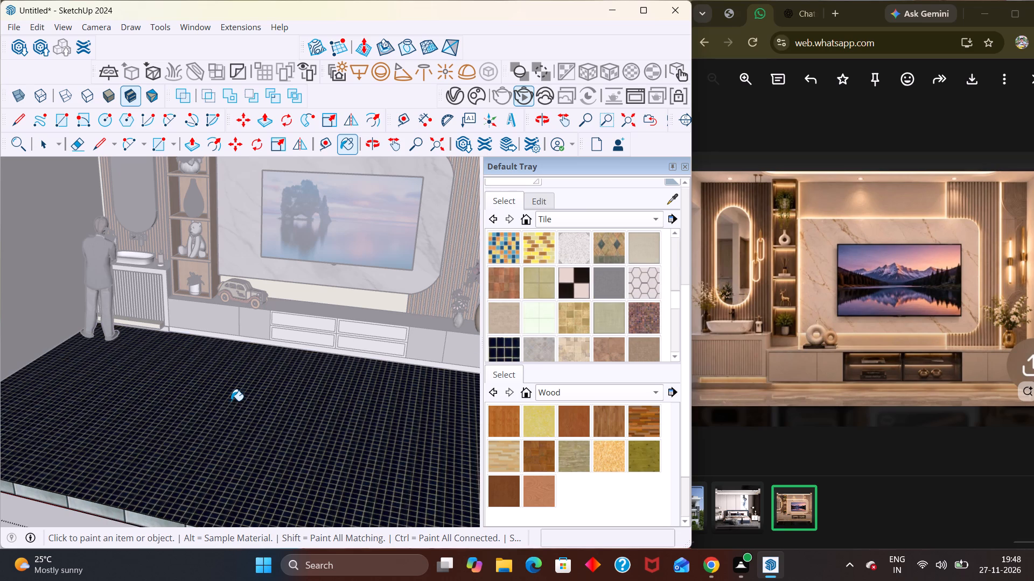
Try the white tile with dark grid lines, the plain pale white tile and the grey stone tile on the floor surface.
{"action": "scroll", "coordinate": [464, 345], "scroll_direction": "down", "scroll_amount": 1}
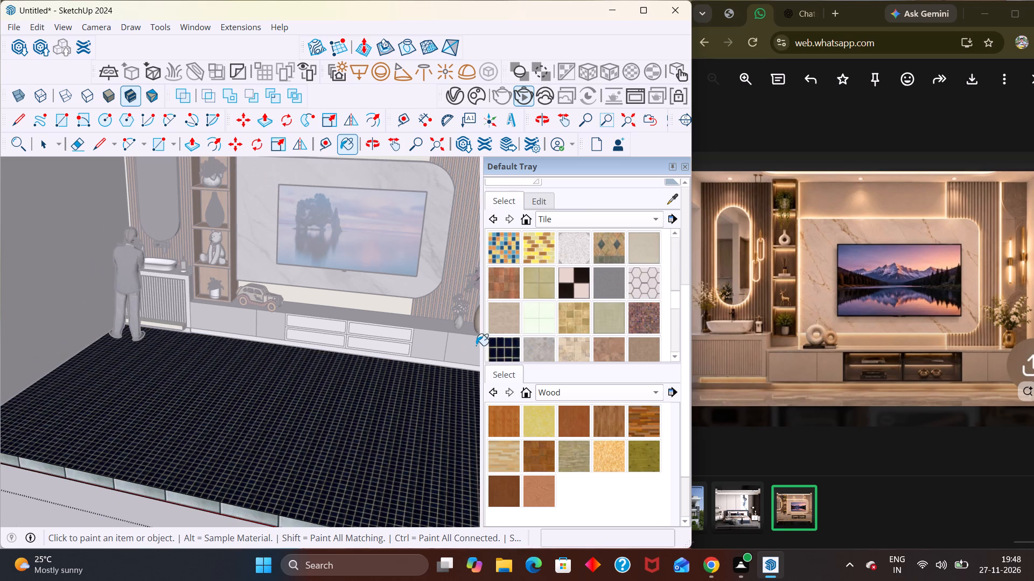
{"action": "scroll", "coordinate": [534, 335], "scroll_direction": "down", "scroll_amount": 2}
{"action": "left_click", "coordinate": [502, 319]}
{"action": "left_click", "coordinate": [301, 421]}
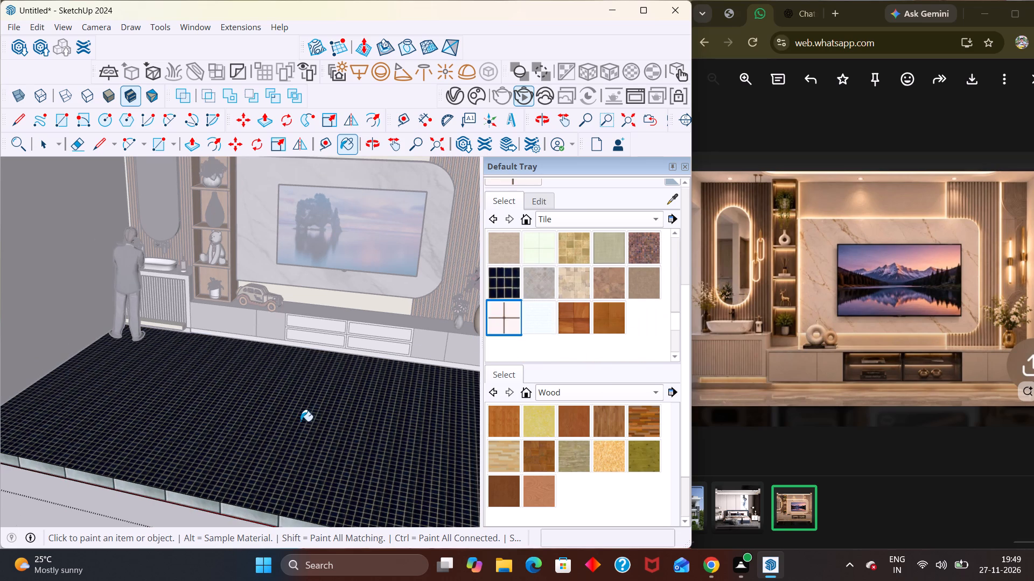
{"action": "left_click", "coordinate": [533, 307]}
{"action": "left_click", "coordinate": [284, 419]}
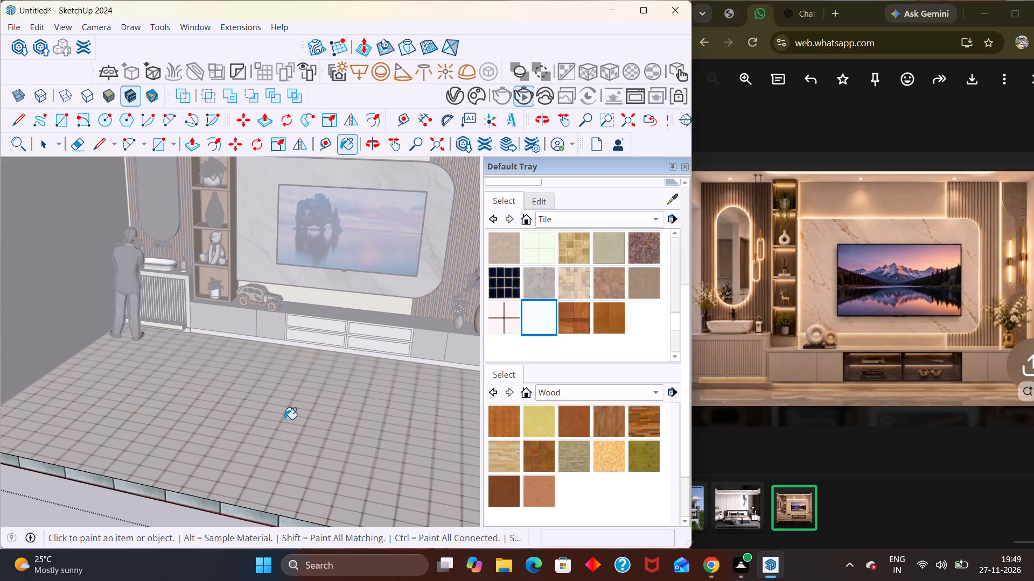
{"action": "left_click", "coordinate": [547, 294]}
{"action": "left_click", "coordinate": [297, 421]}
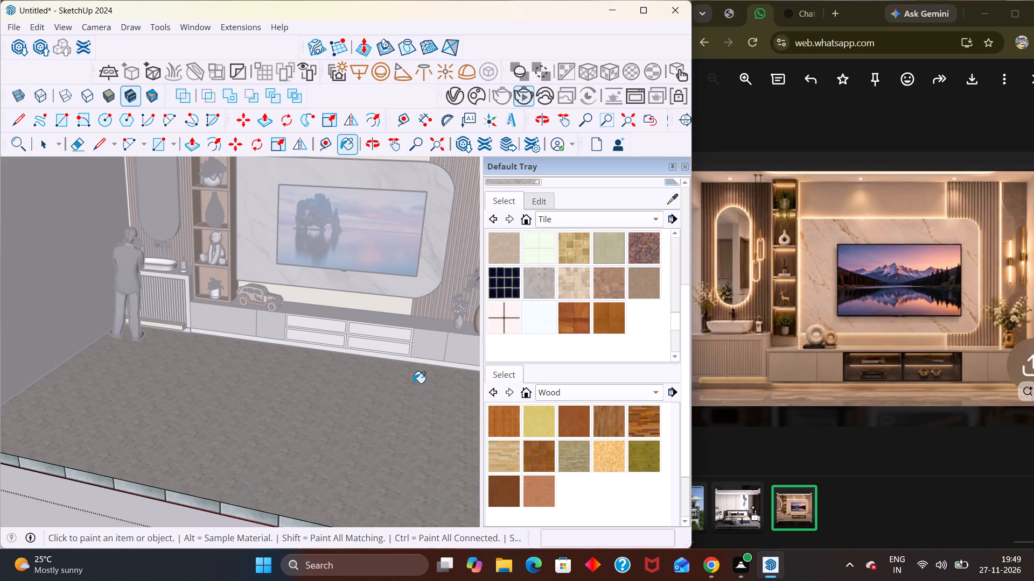
Paint the floor surface with the mixed-size beige stone tile material and leave the room's group editing.
{"action": "left_click", "coordinate": [566, 289]}
{"action": "left_click", "coordinate": [279, 431]}
{"action": "scroll", "coordinate": [277, 436], "scroll_direction": "up", "scroll_amount": 3}
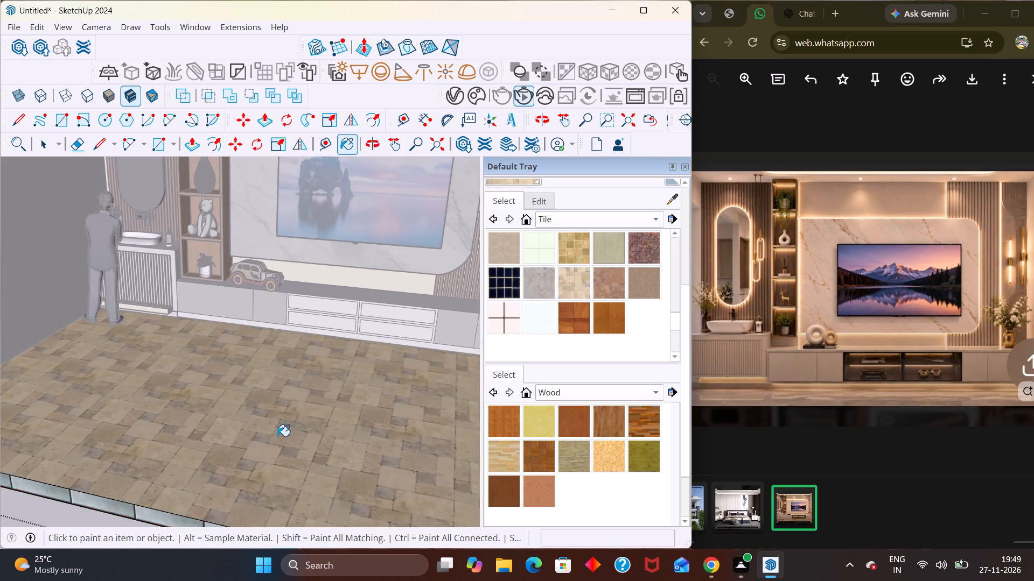
{"action": "scroll", "coordinate": [278, 437], "scroll_direction": "down", "scroll_amount": 1}
{"action": "middle_click_drag", "start_coordinate": [314, 465], "coordinate": [361, 421]}
{"action": "scroll", "coordinate": [371, 434], "scroll_direction": "up", "scroll_amount": 5}
{"action": "middle_click_drag", "start_coordinate": [243, 384], "coordinate": [222, 512]}
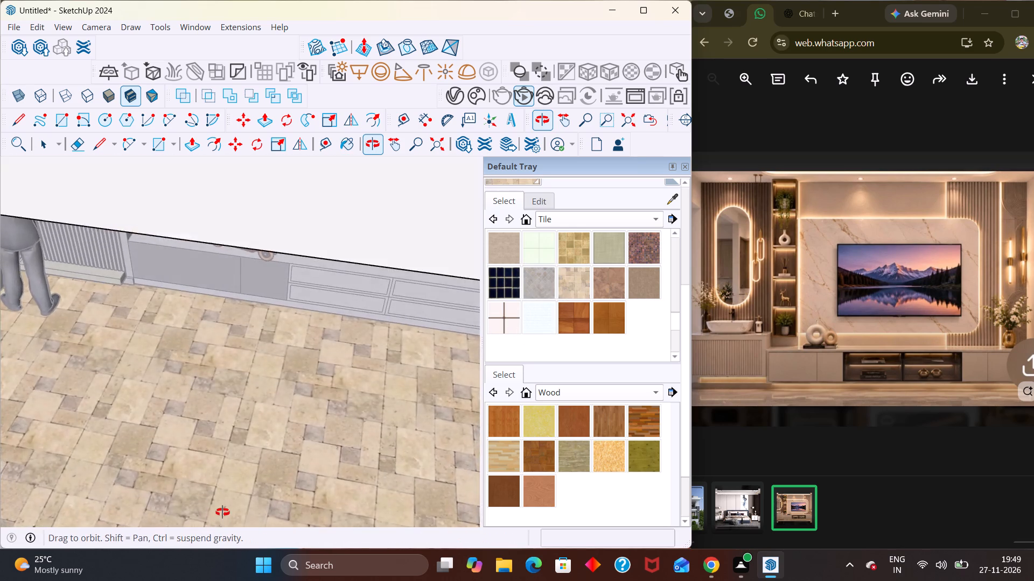
{"action": "middle_click_drag", "start_coordinate": [222, 512], "coordinate": [287, 415]}
{"action": "scroll", "coordinate": [295, 435], "scroll_direction": "down", "scroll_amount": 2}
{"action": "scroll", "coordinate": [264, 401], "scroll_direction": "up", "scroll_amount": 2}
{"action": "scroll", "coordinate": [260, 406], "scroll_direction": "down", "scroll_amount": 16}
{"action": "key", "text": "space"}
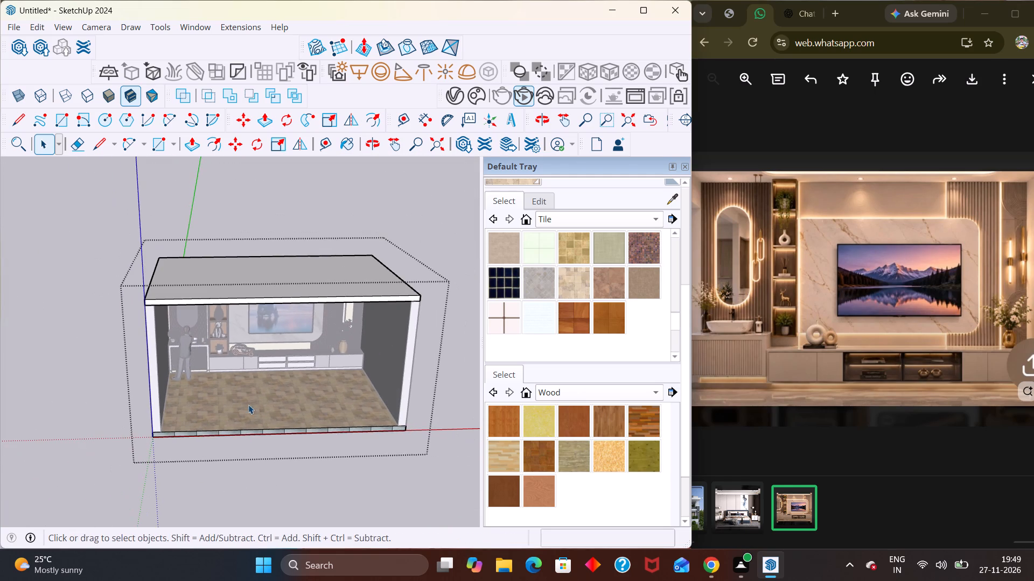
{"action": "left_click", "coordinate": [303, 514]}
Examine the tiled floor against the TV wall and cabinets, and compare it with the floor in the reference image.
{"action": "middle_click_drag", "start_coordinate": [347, 461], "coordinate": [232, 430]}
{"action": "scroll", "coordinate": [233, 476], "scroll_direction": "up", "scroll_amount": 5}
{"action": "scroll", "coordinate": [231, 384], "scroll_direction": "down", "scroll_amount": 1}
{"action": "scroll", "coordinate": [231, 382], "scroll_direction": "up", "scroll_amount": 2}
{"action": "middle_click_drag", "start_coordinate": [267, 434], "coordinate": [359, 465]}
{"action": "scroll", "coordinate": [357, 485], "scroll_direction": "up", "scroll_amount": 1}
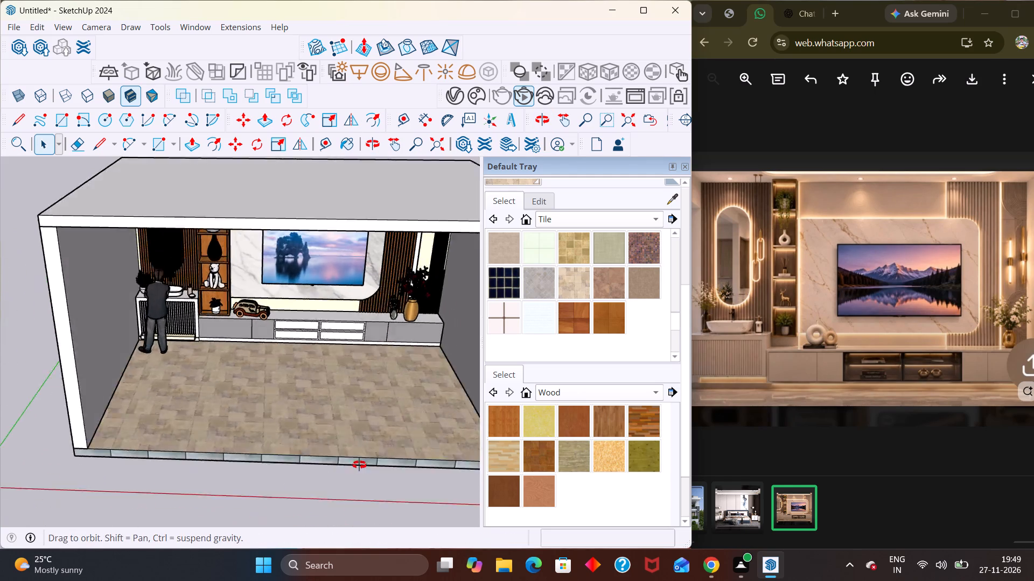
{"action": "middle_click_drag", "start_coordinate": [359, 465], "coordinate": [358, 452]}
{"action": "scroll", "coordinate": [359, 465], "scroll_direction": "up", "scroll_amount": 7}
{"action": "middle_click_drag", "start_coordinate": [231, 357], "coordinate": [201, 443]}
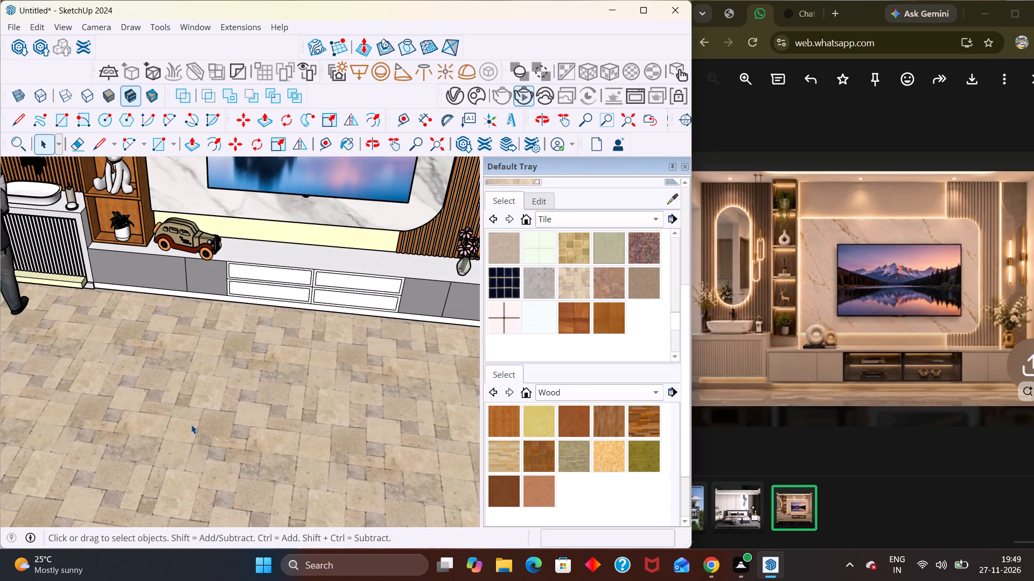
{"action": "scroll", "coordinate": [900, 358], "scroll_direction": "up", "scroll_amount": 1}
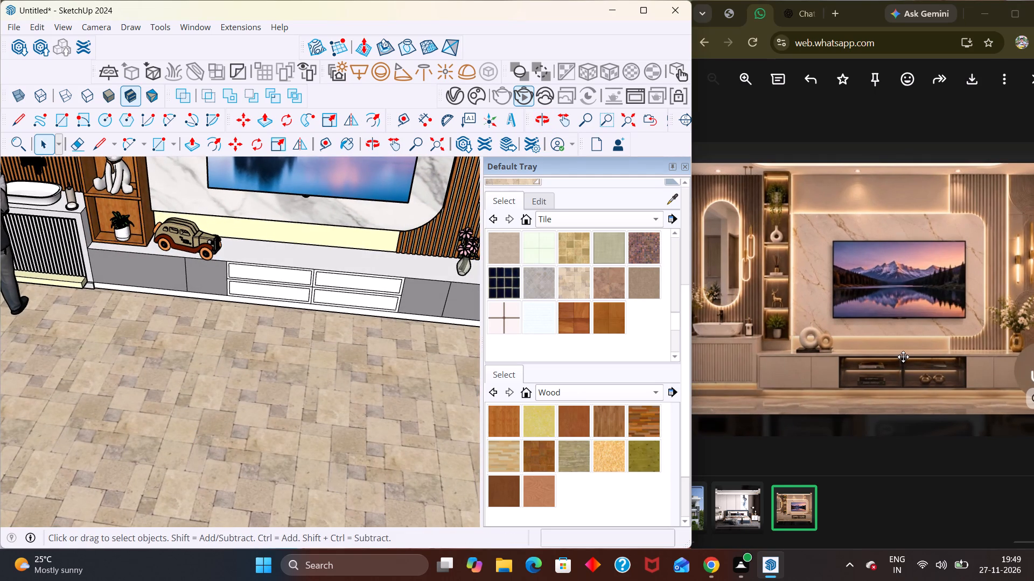
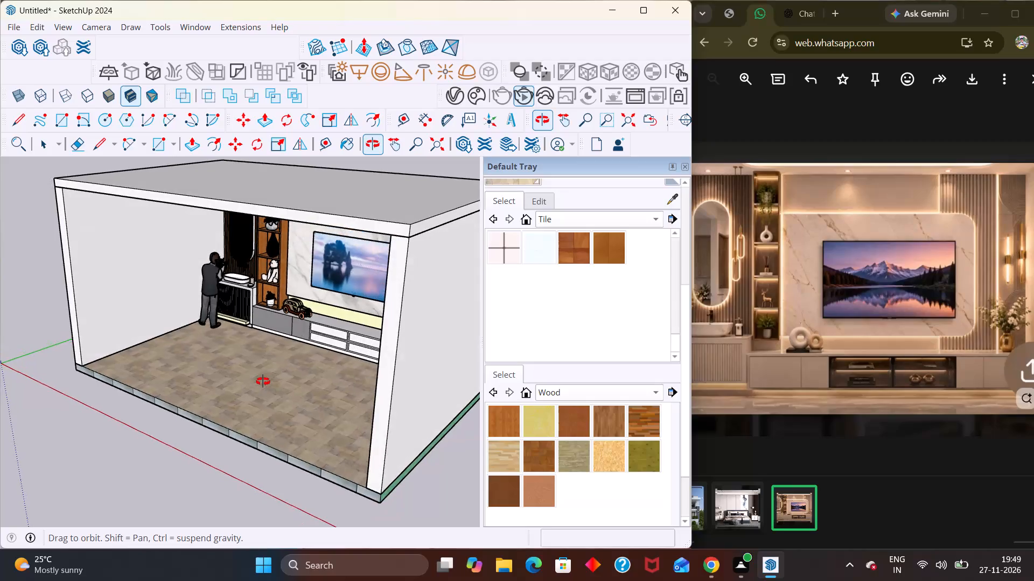
Open the room group for editing and select the tiled front edge face of the floor slab.
{"action": "middle_click_drag", "start_coordinate": [128, 418], "coordinate": [345, 365]}
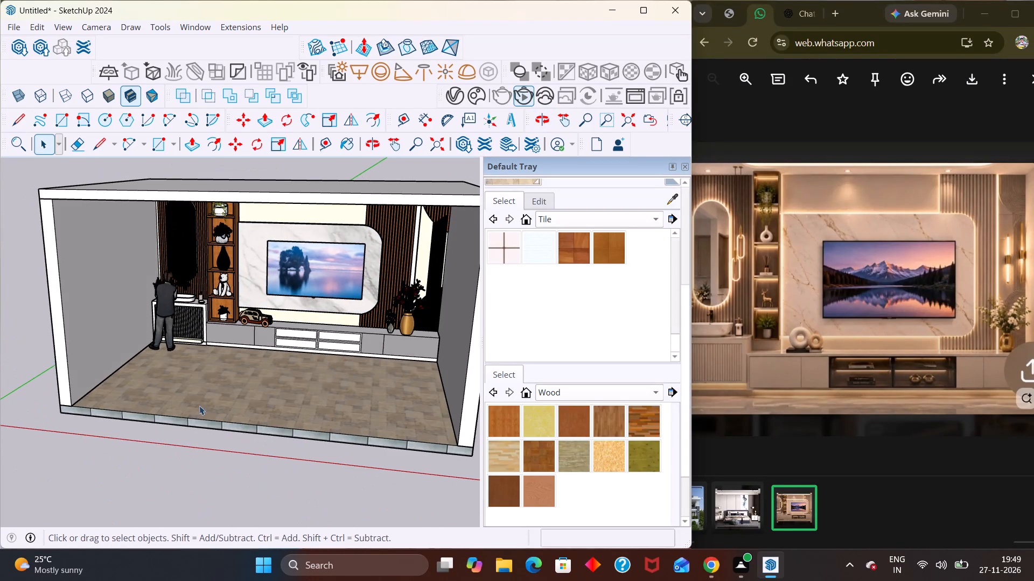
{"action": "scroll", "coordinate": [0, 445], "scroll_direction": "up", "scroll_amount": 9}
{"action": "middle_click_drag", "start_coordinate": [144, 397], "coordinate": [150, 443]}
{"action": "middle_click_drag", "start_coordinate": [127, 451], "coordinate": [187, 434]}
{"action": "scroll", "coordinate": [176, 444], "scroll_direction": "up", "scroll_amount": 1}
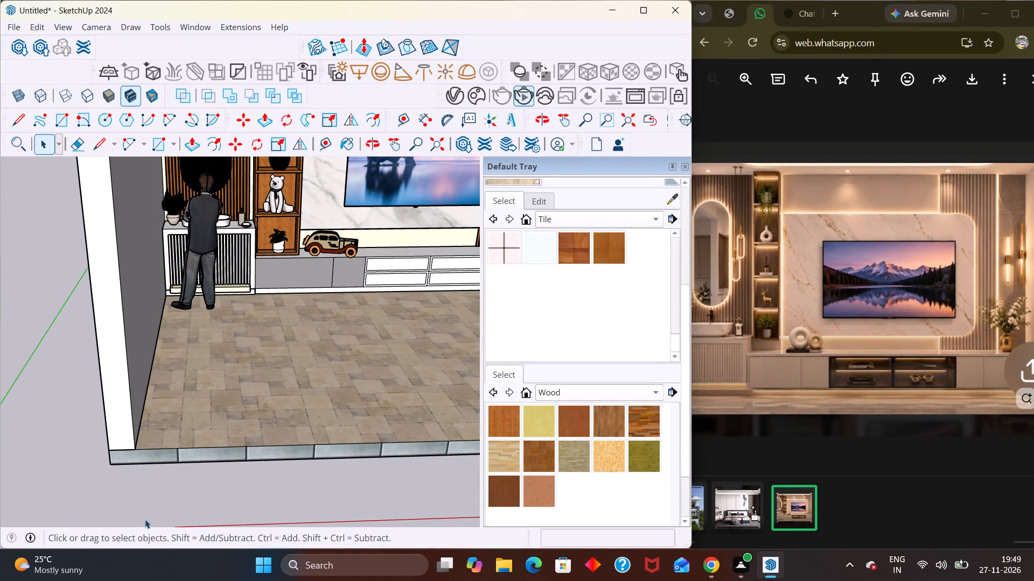
{"action": "left_click", "coordinate": [141, 451]}
{"action": "left_click", "coordinate": [141, 455]}
{"action": "left_click", "coordinate": [141, 455]}
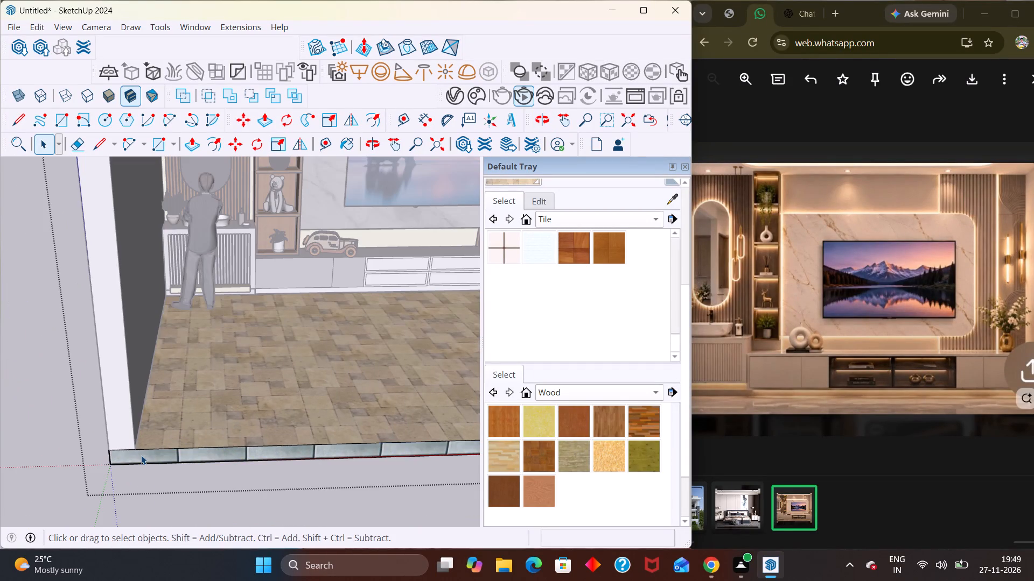
{"action": "left_click", "coordinate": [141, 455]}
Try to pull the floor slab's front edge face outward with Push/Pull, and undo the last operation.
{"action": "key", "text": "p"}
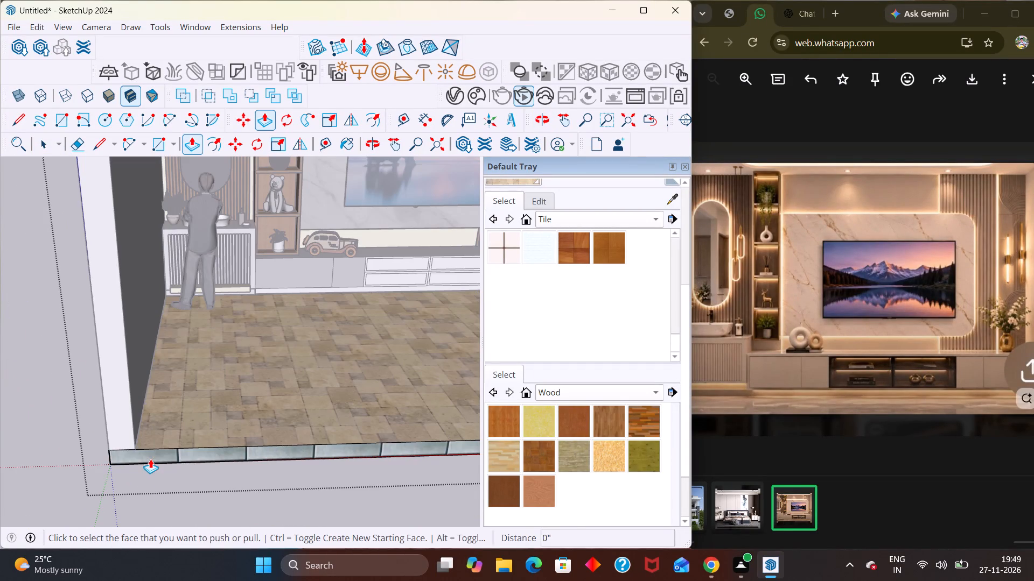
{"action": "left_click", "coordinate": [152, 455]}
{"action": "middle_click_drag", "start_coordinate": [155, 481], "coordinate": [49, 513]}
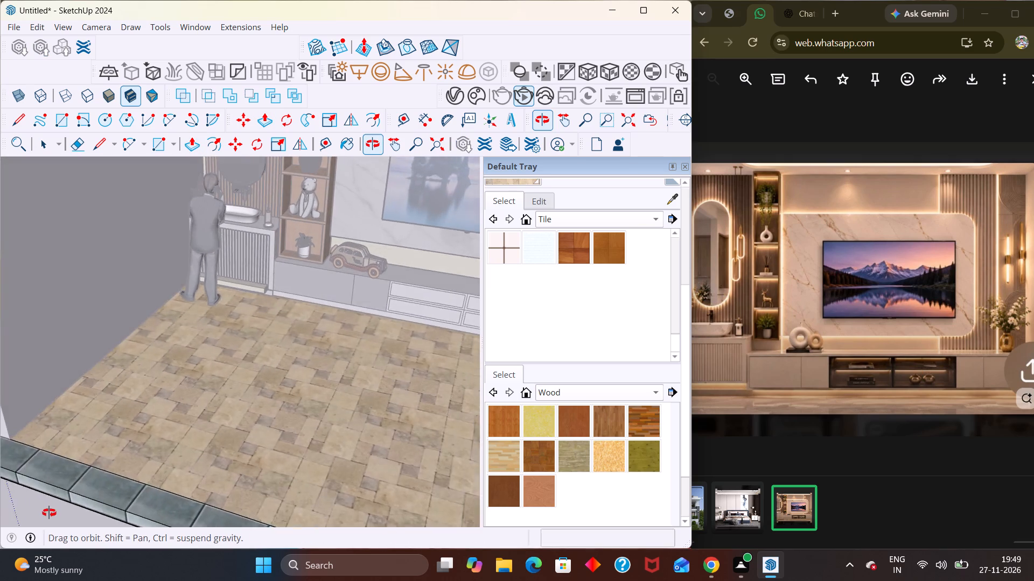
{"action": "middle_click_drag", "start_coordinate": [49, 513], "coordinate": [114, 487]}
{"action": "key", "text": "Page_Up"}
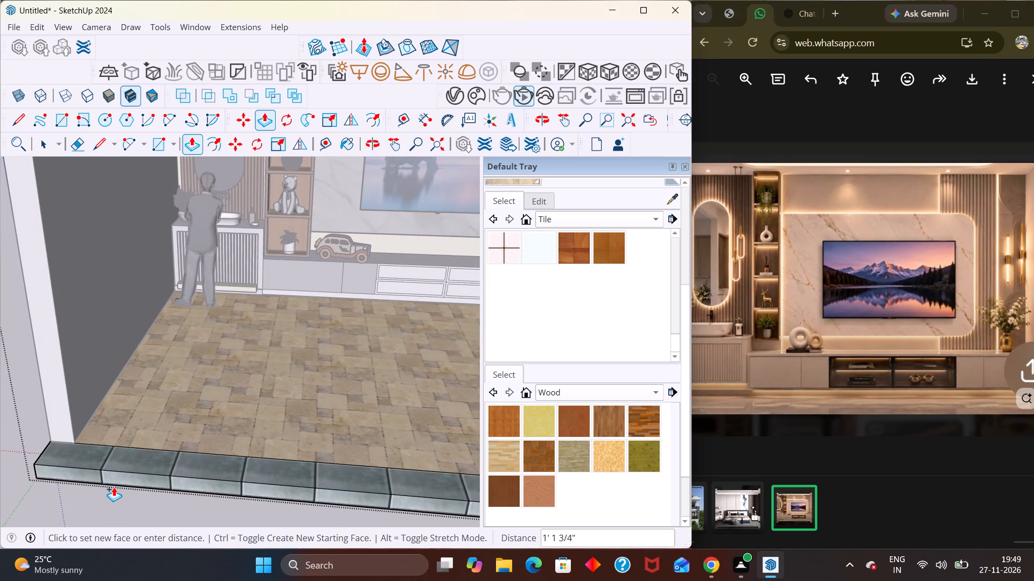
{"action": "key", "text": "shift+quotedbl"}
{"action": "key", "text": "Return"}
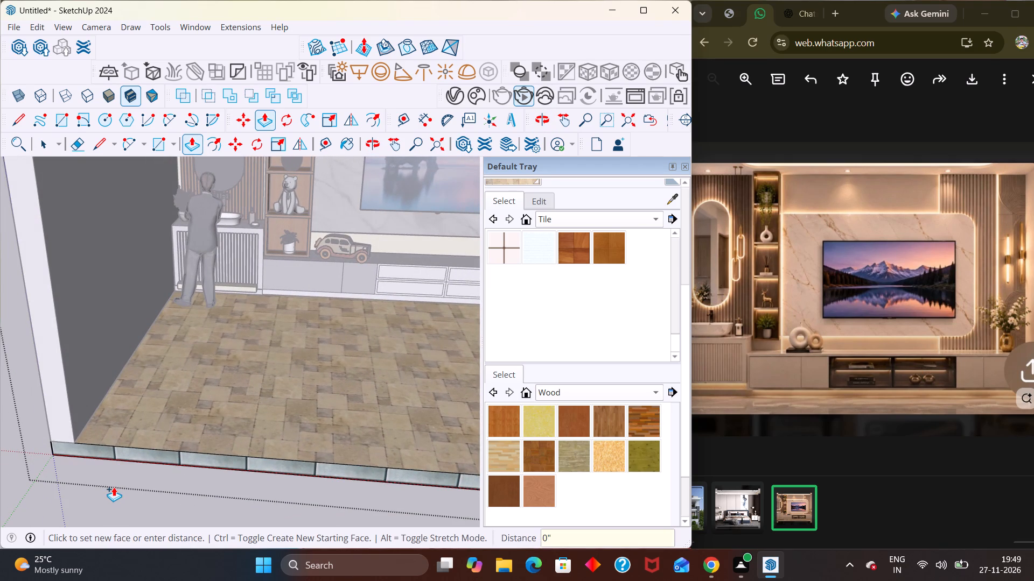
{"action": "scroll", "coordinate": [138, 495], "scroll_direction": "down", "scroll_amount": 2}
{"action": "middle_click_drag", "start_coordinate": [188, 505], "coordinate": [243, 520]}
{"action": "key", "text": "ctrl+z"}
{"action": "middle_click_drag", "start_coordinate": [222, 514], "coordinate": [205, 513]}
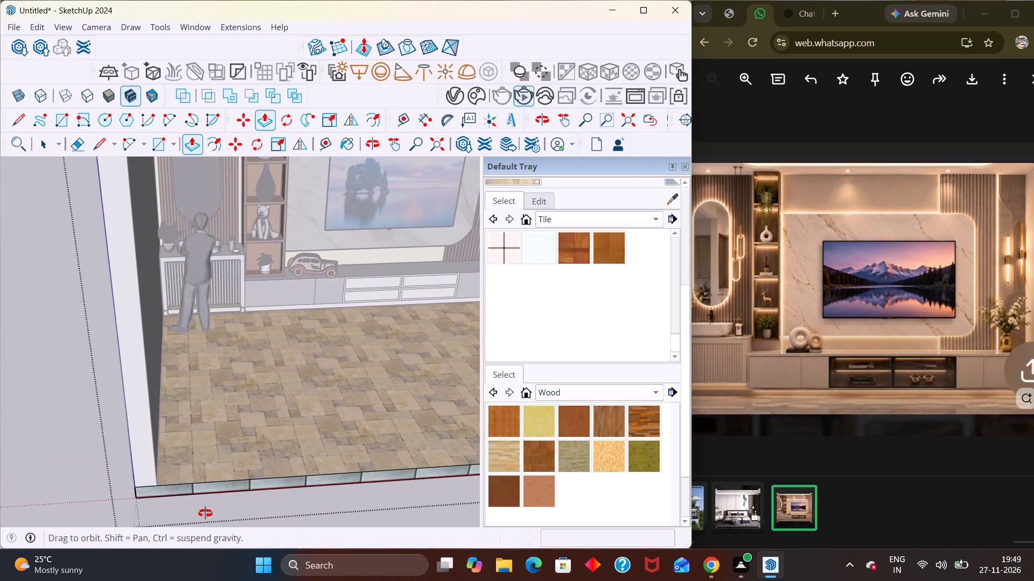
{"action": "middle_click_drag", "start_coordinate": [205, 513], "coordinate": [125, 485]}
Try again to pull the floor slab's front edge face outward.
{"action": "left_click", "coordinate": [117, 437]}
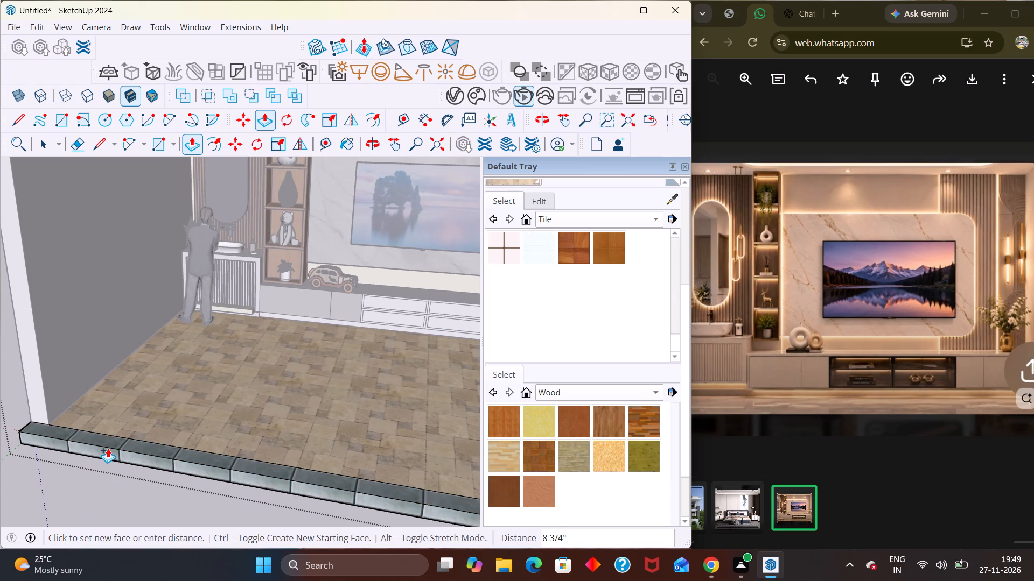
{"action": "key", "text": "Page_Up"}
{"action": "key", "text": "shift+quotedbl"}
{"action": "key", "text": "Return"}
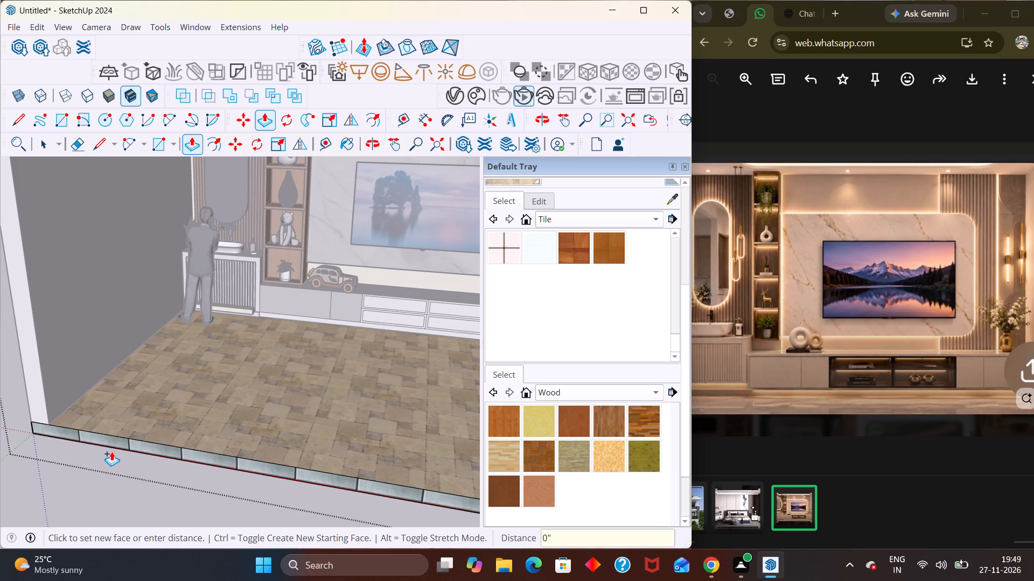
Pull the floor slab's front edge face outward by 9".
{"action": "key", "text": "BackSpace"}
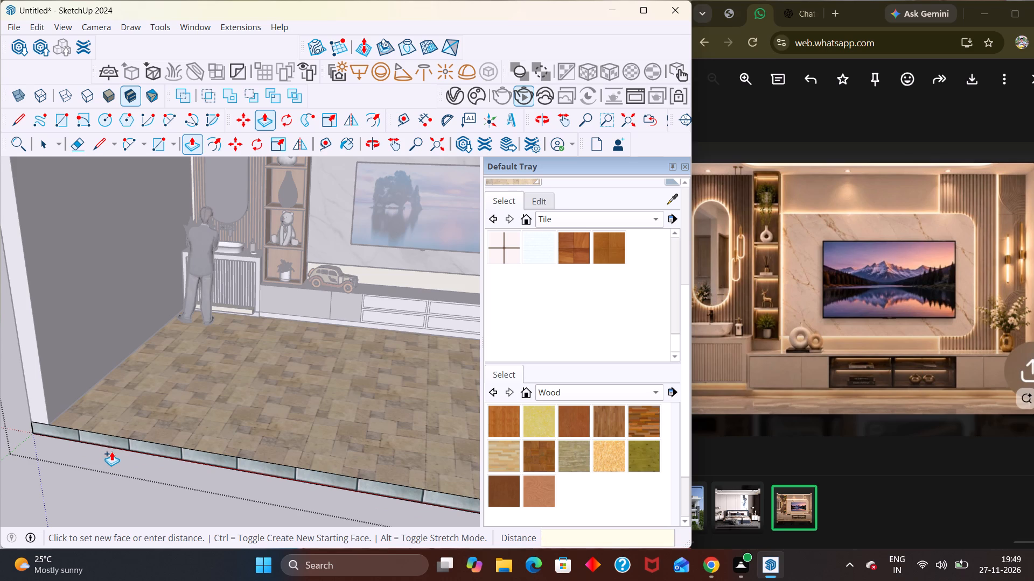
{"action": "key", "text": "Page_Up"}
{"action": "left_click", "coordinate": [108, 442]}
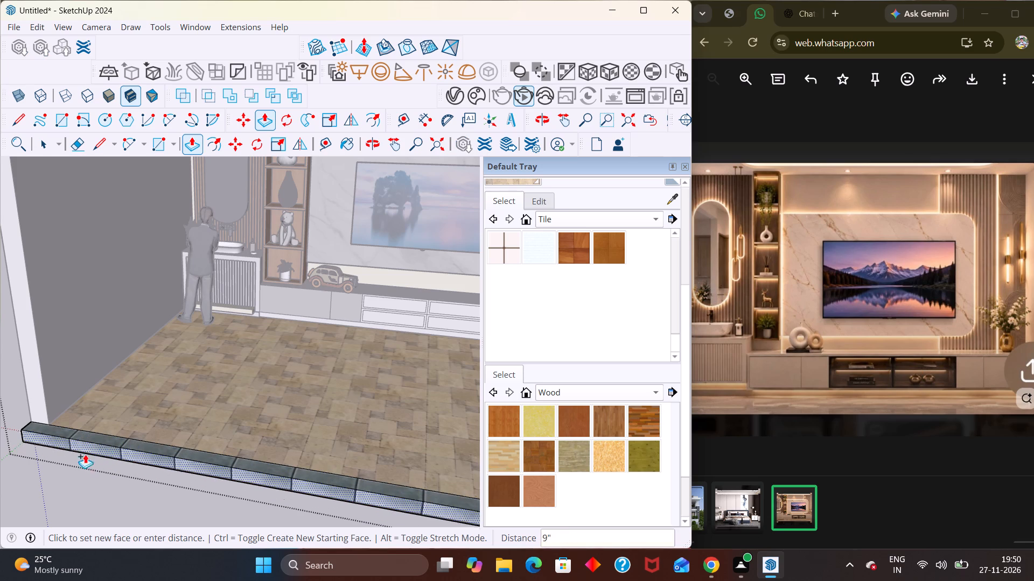
{"action": "key", "text": "Page_Up"}
{"action": "key", "text": "shift+quotedbl"}
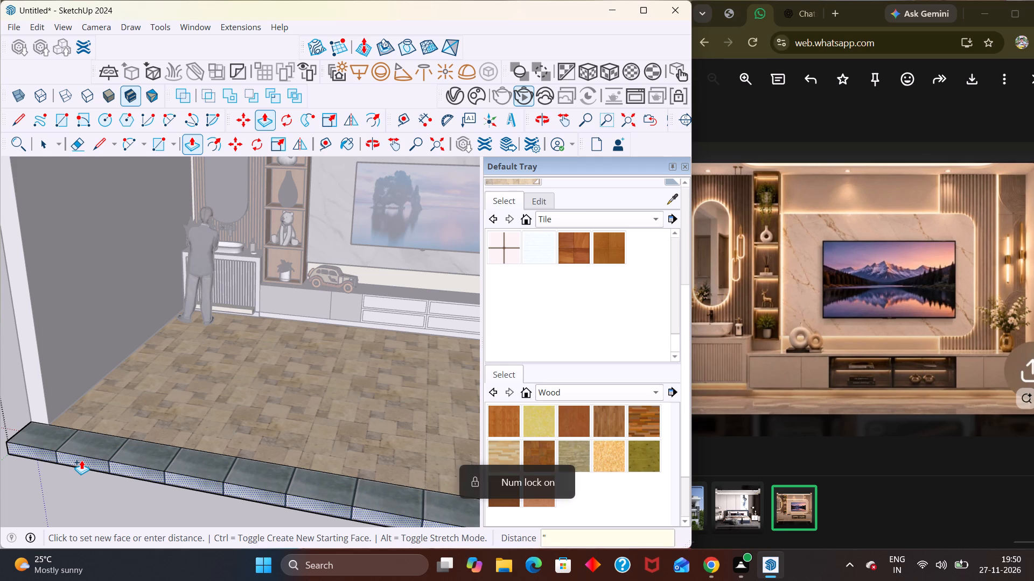
{"action": "key", "text": "BackSpace"}
{"action": "type", "text": "9\""}
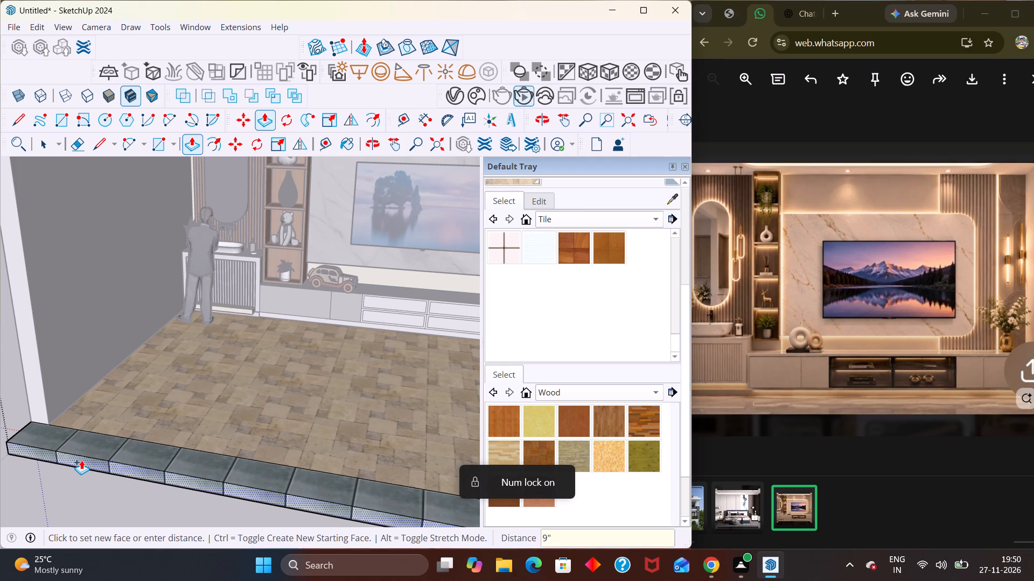
{"action": "key", "text": "Return"}
{"action": "key", "text": "space"}
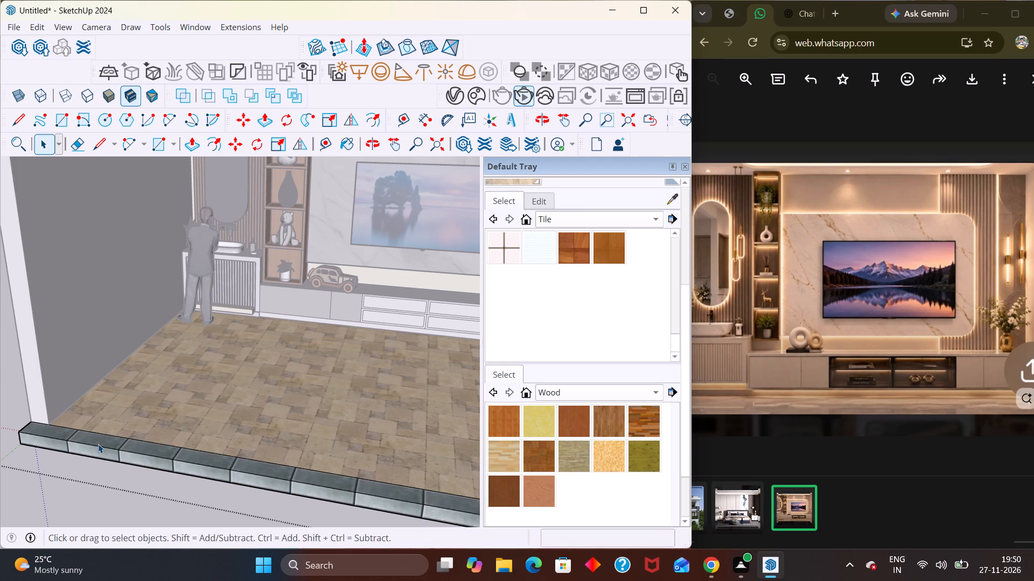
Pull the top face of the projecting front strip up to the roof's top edge, 12' 5 11/16" high, closing the room's front.
{"action": "left_click", "coordinate": [121, 444]}
{"action": "double_click", "coordinate": [106, 454]}
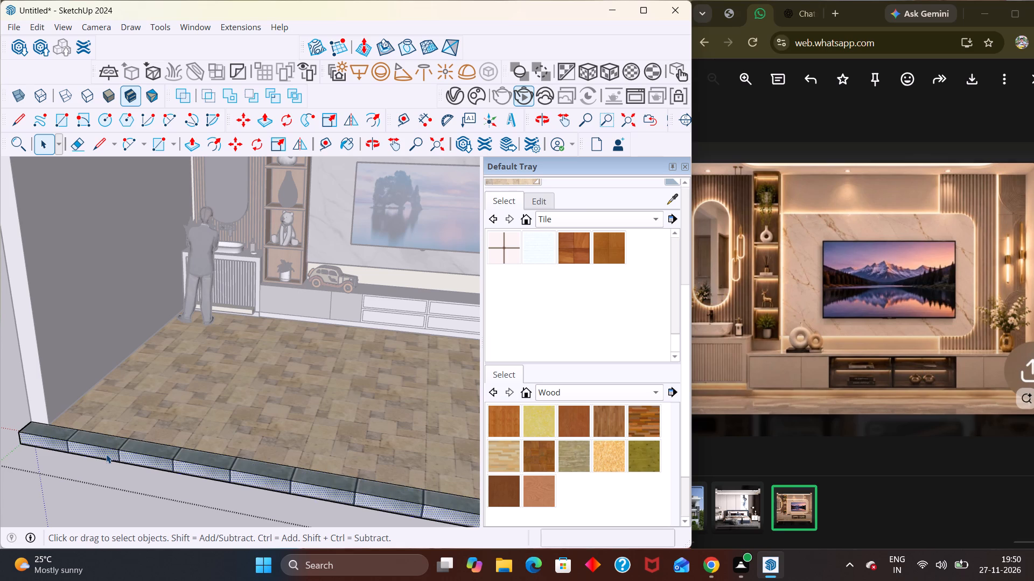
{"action": "scroll", "coordinate": [110, 450], "scroll_direction": "up", "scroll_amount": 2}
{"action": "middle_click_drag", "start_coordinate": [110, 450], "coordinate": [113, 478]}
{"action": "double_click", "coordinate": [109, 478]}
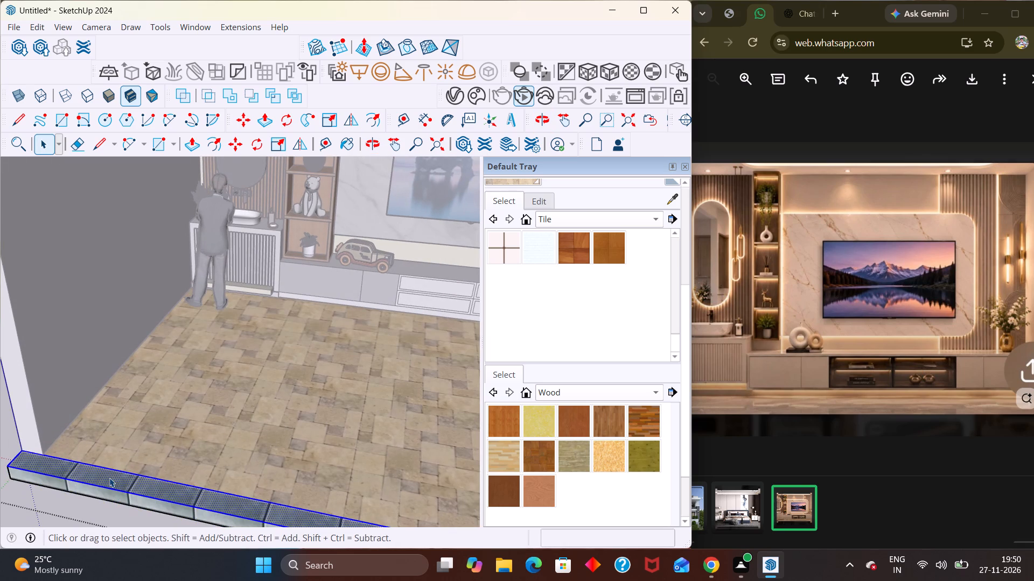
{"action": "key", "text": "p"}
{"action": "left_click", "coordinate": [109, 478]}
{"action": "scroll", "coordinate": [110, 451], "scroll_direction": "down", "scroll_amount": 5}
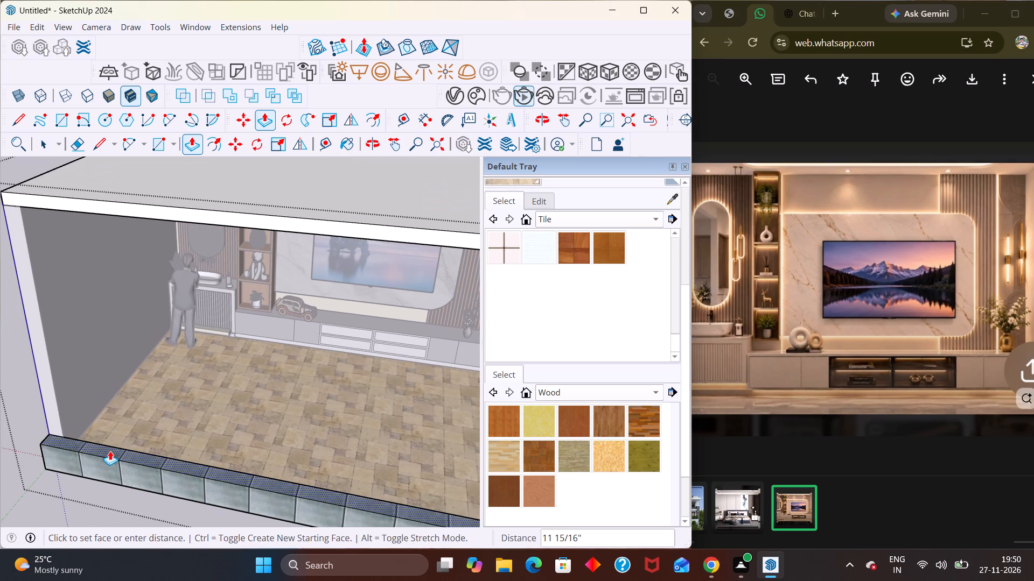
{"action": "scroll", "coordinate": [112, 448], "scroll_direction": "down", "scroll_amount": 3}
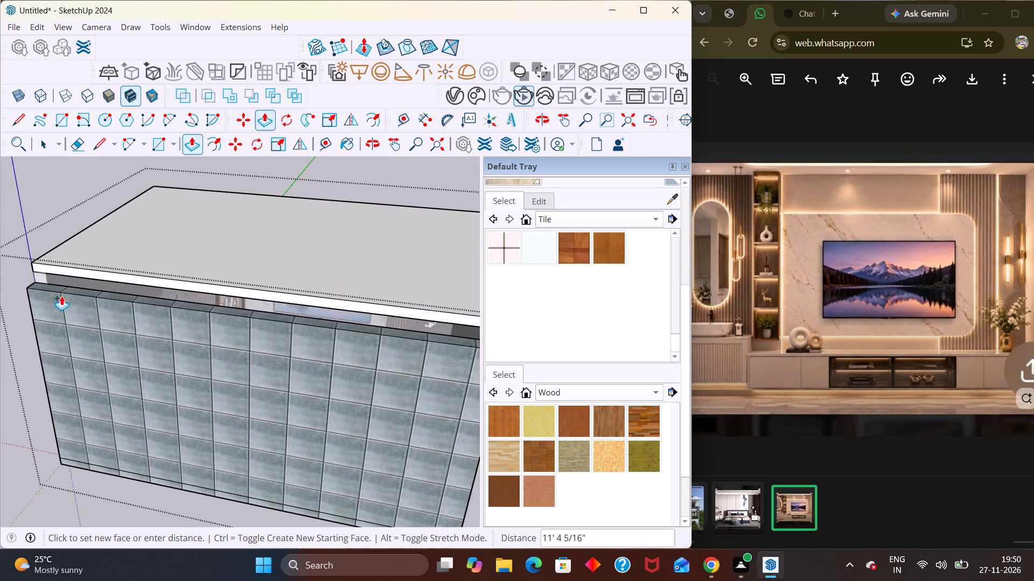
{"action": "middle_click_drag", "start_coordinate": [41, 282], "coordinate": [160, 386]}
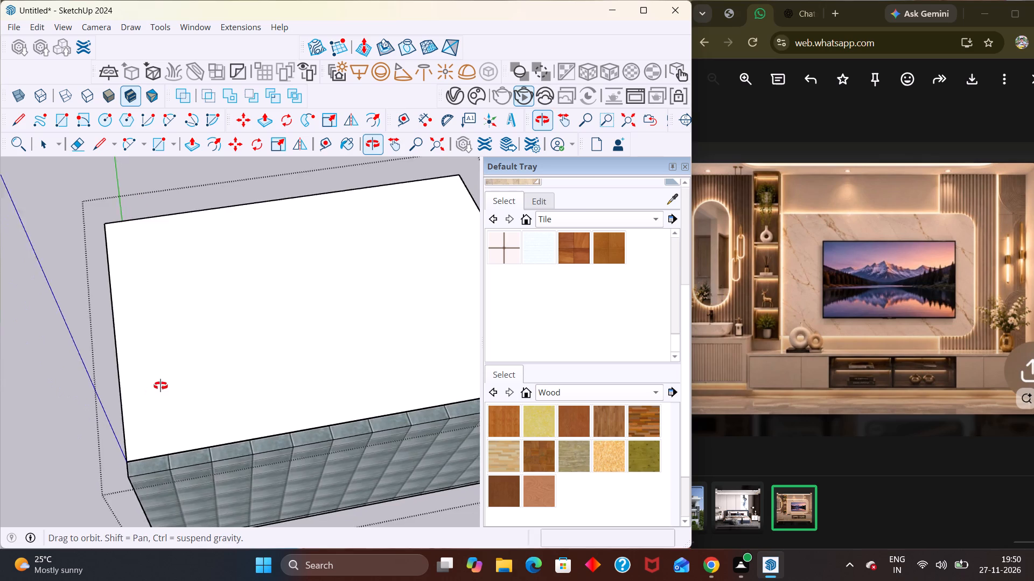
{"action": "middle_click_drag", "start_coordinate": [160, 386], "coordinate": [167, 377]}
{"action": "middle_click_drag", "start_coordinate": [213, 462], "coordinate": [406, 352]}
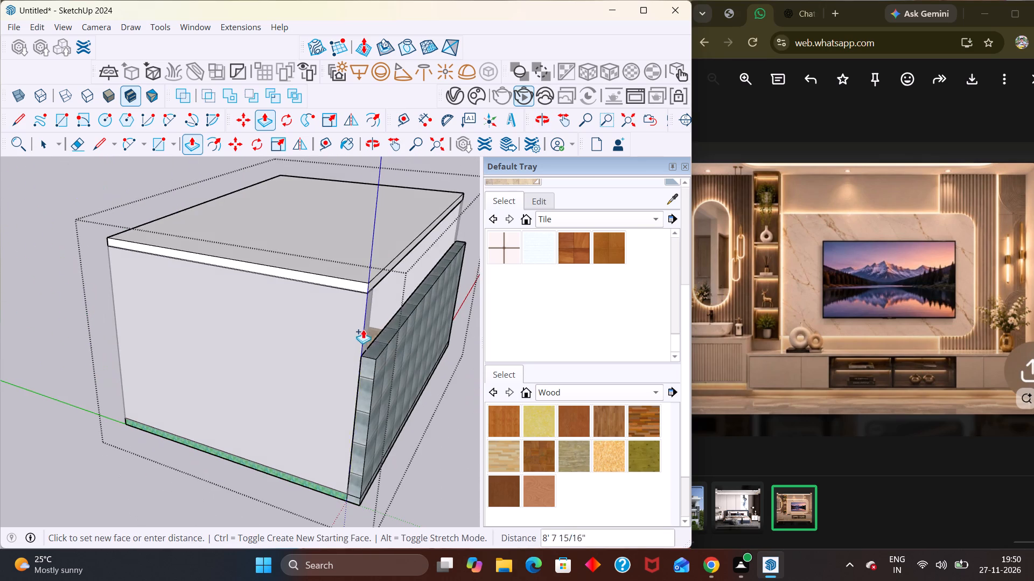
{"action": "left_click", "coordinate": [368, 285]}
{"action": "scroll", "coordinate": [317, 341], "scroll_direction": "down", "scroll_amount": 2}
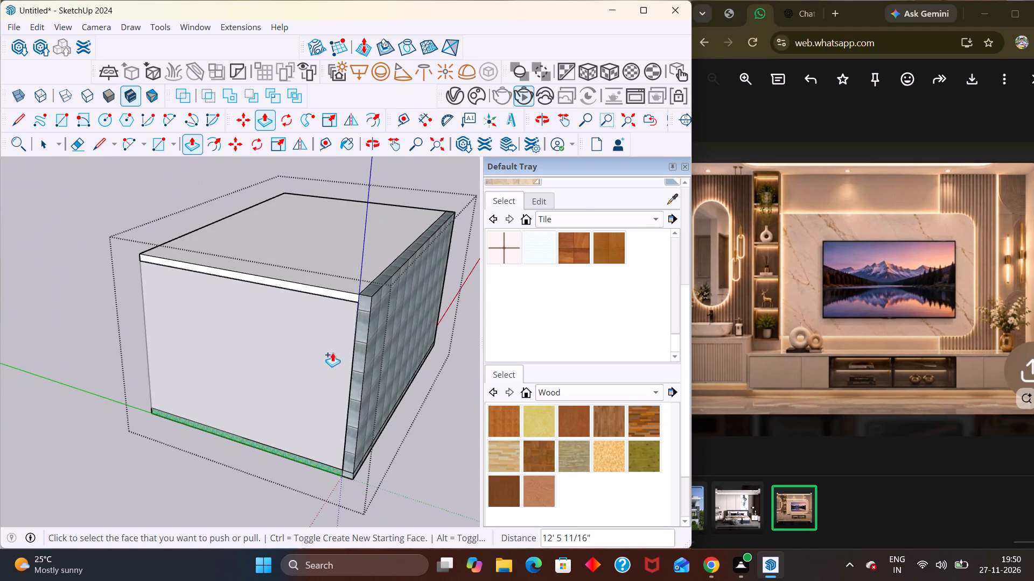
Paint the large outer face of the new front wall with the light grey next to white in the Colors collection.
{"action": "middle_click_drag", "start_coordinate": [355, 367], "coordinate": [27, 379]}
{"action": "scroll", "coordinate": [206, 364], "scroll_direction": "down", "scroll_amount": 2}
{"action": "middle_click_drag", "start_coordinate": [269, 398], "coordinate": [183, 359]}
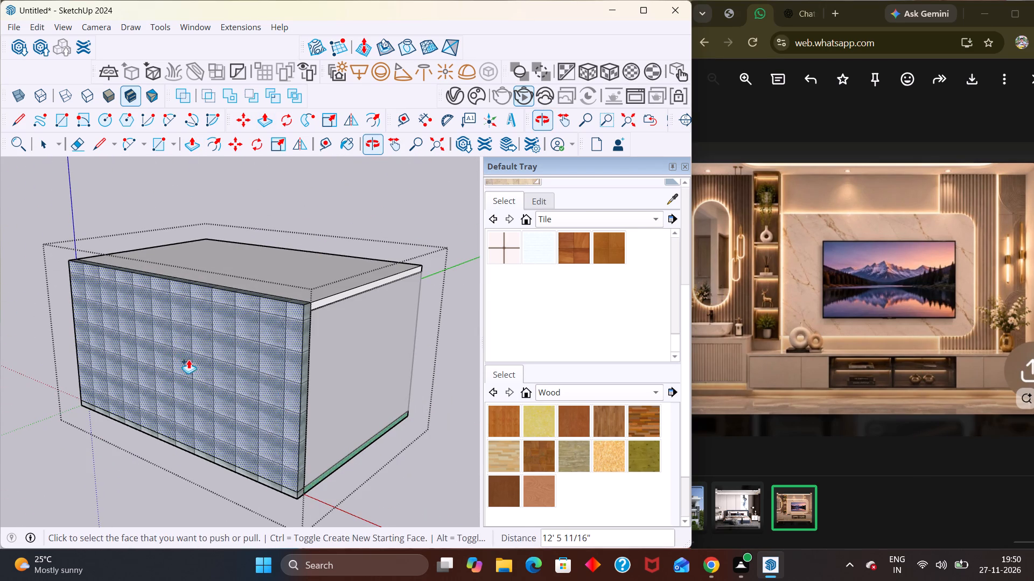
{"action": "key", "text": "space"}
{"action": "double_click", "coordinate": [204, 369]}
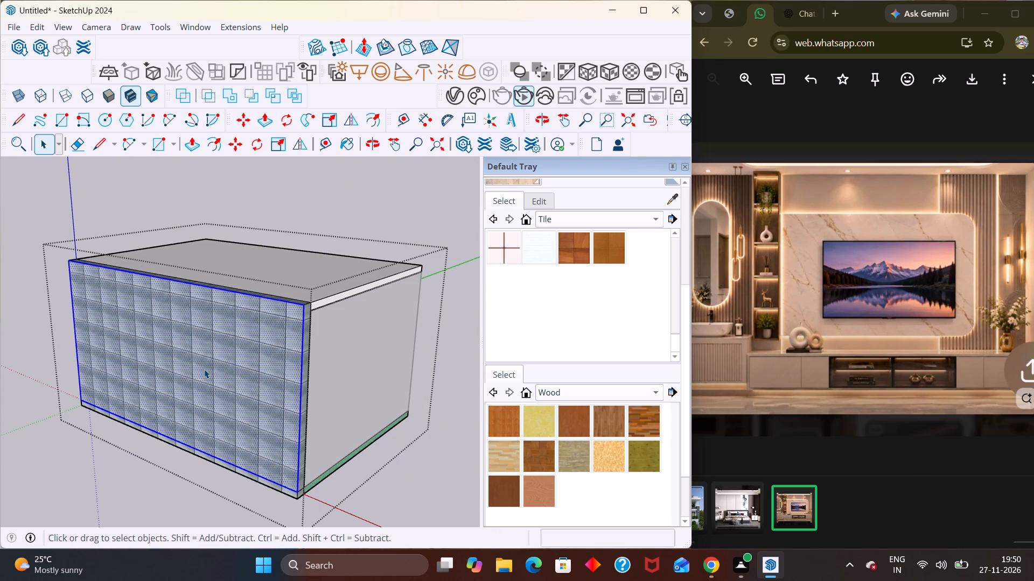
{"action": "double_click", "coordinate": [204, 369]}
{"action": "left_click", "coordinate": [204, 369]}
{"action": "left_click", "coordinate": [204, 369]}
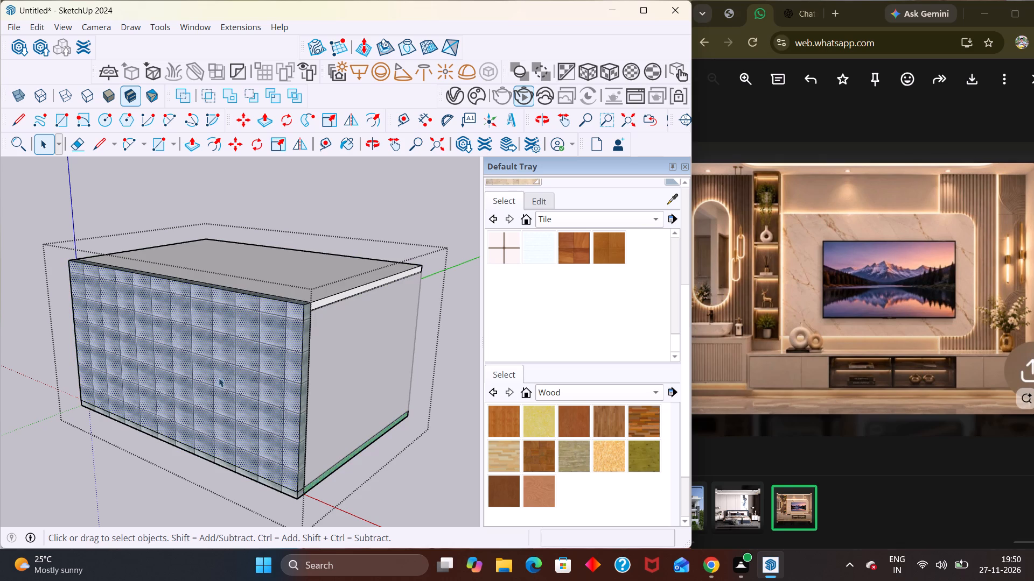
{"action": "left_click", "coordinate": [626, 219]}
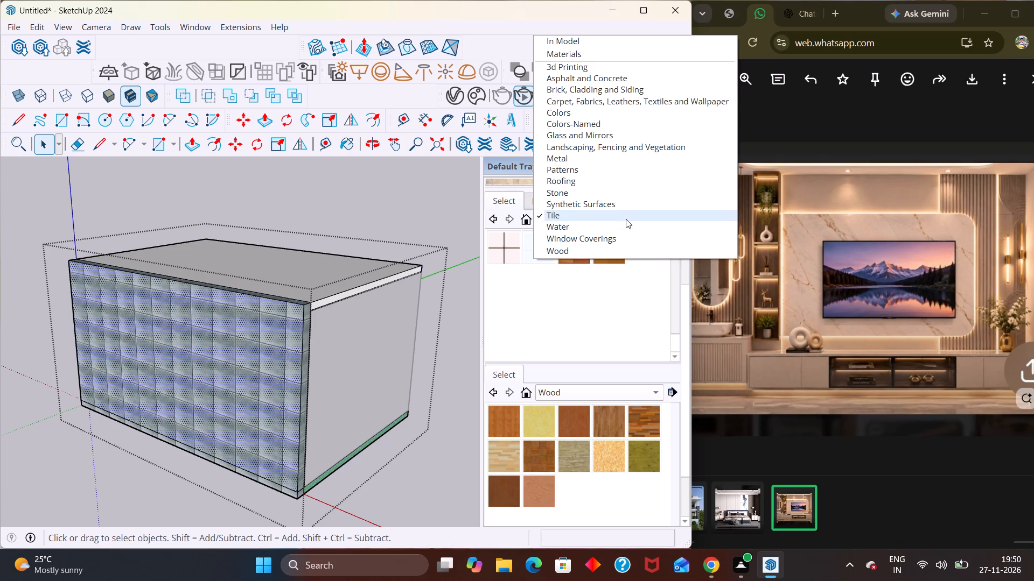
{"action": "left_click", "coordinate": [582, 114]}
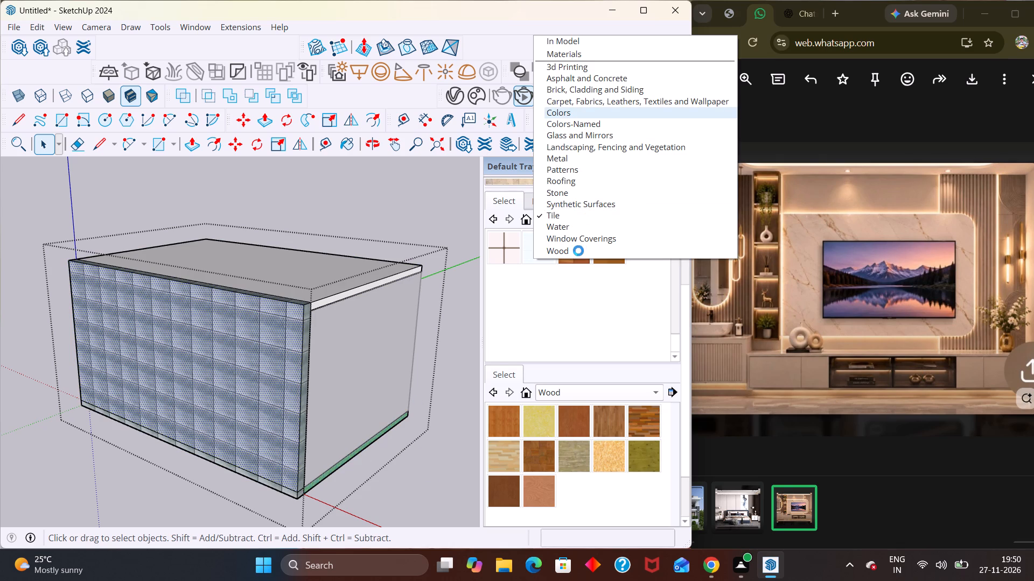
{"action": "scroll", "coordinate": [540, 330], "scroll_direction": "down", "scroll_amount": 10}
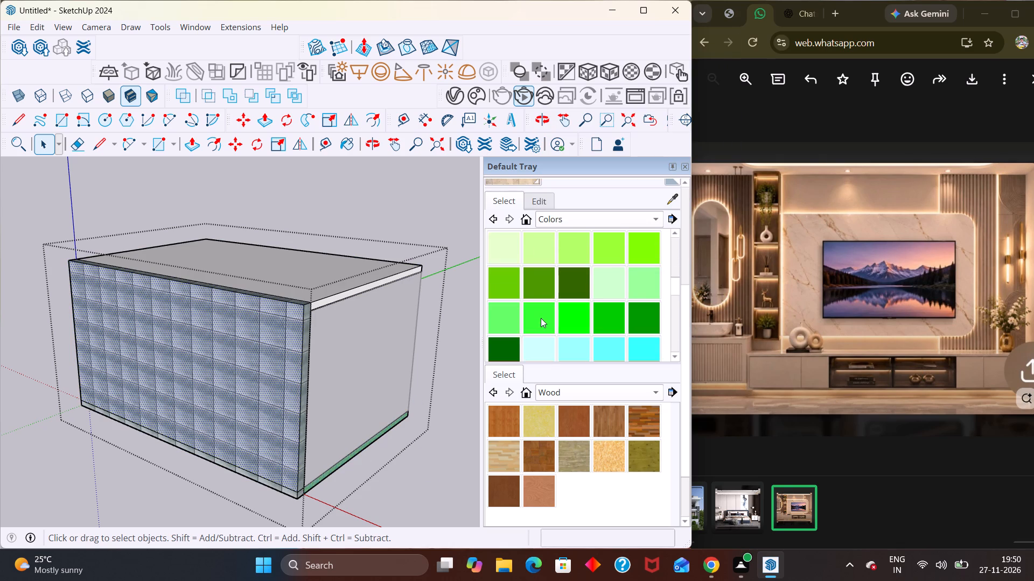
{"action": "scroll", "coordinate": [541, 318], "scroll_direction": "down", "scroll_amount": 8}
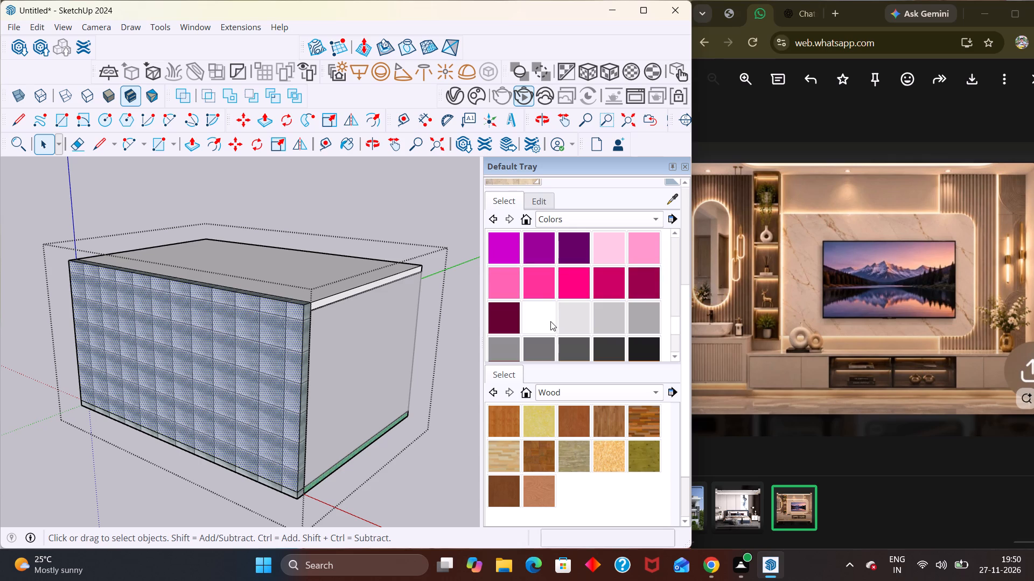
{"action": "left_click", "coordinate": [581, 317]}
{"action": "left_click", "coordinate": [198, 389]}
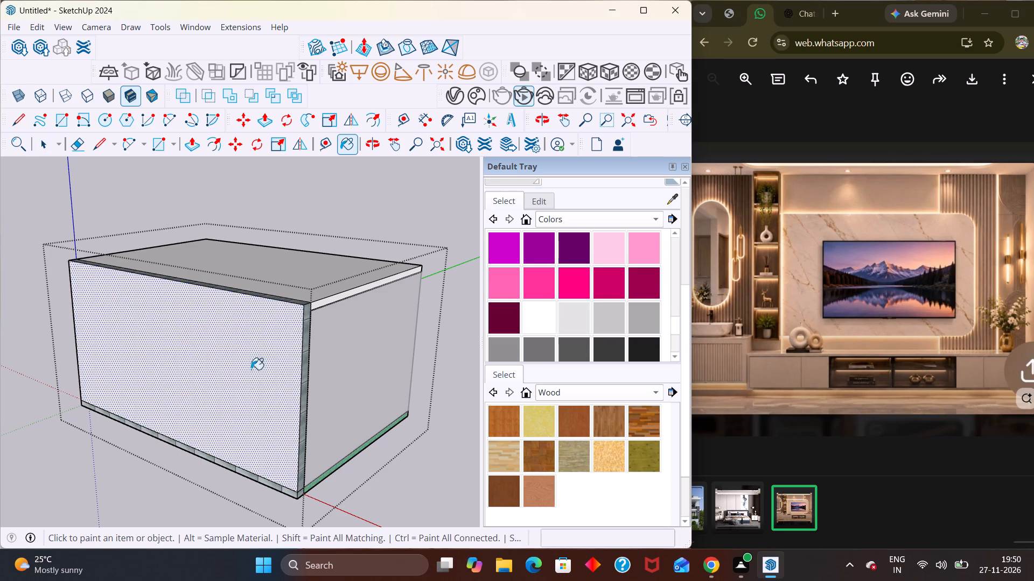
Paint the front wall's narrow side face and top face with the same light grey.
{"action": "scroll", "coordinate": [291, 338], "scroll_direction": "up", "scroll_amount": 6}
{"action": "left_click", "coordinate": [304, 326]}
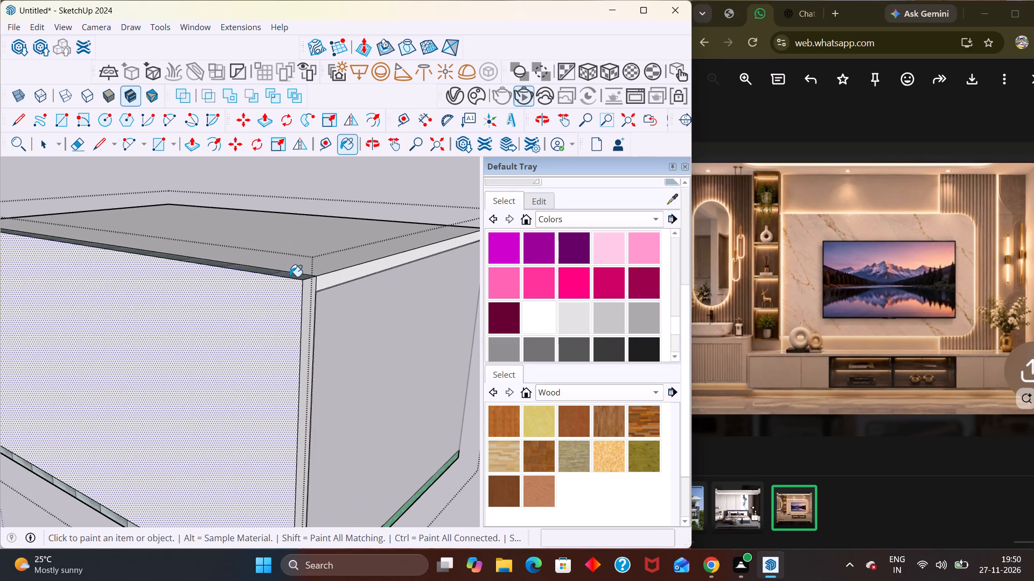
{"action": "left_click", "coordinate": [290, 277]}
{"action": "middle_click_drag", "start_coordinate": [336, 315], "coordinate": [374, 303]}
{"action": "scroll", "coordinate": [374, 303], "scroll_direction": "up", "scroll_amount": 1}
{"action": "scroll", "coordinate": [346, 307], "scroll_direction": "down", "scroll_amount": 4}
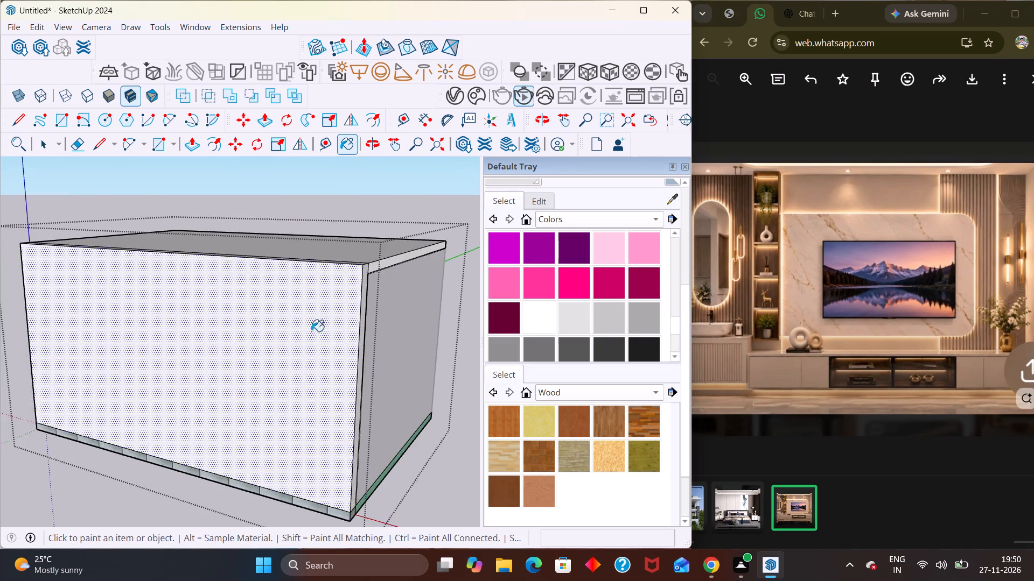
Paint the tiled strip along the bottom of the front wall in the same light grey, and leave the group editing.
{"action": "scroll", "coordinate": [311, 331], "scroll_direction": "down", "scroll_amount": 3}
{"action": "middle_click_drag", "start_coordinate": [308, 451], "coordinate": [357, 404]}
{"action": "scroll", "coordinate": [357, 404], "scroll_direction": "up", "scroll_amount": 2}
{"action": "scroll", "coordinate": [356, 410], "scroll_direction": "down", "scroll_amount": 2}
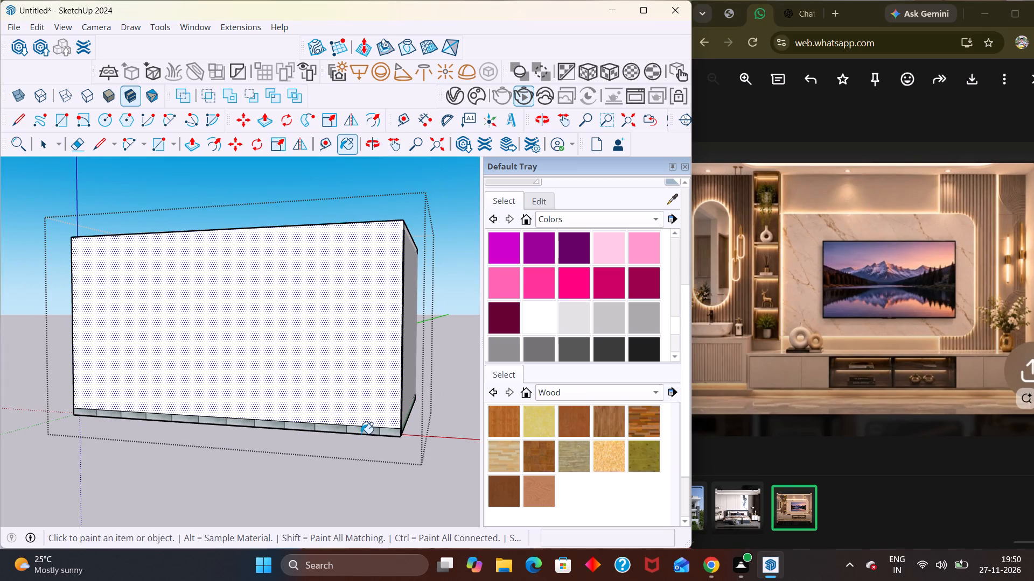
{"action": "left_click", "coordinate": [359, 434]}
{"action": "left_click", "coordinate": [363, 429]}
{"action": "scroll", "coordinate": [342, 429], "scroll_direction": "down", "scroll_amount": 4}
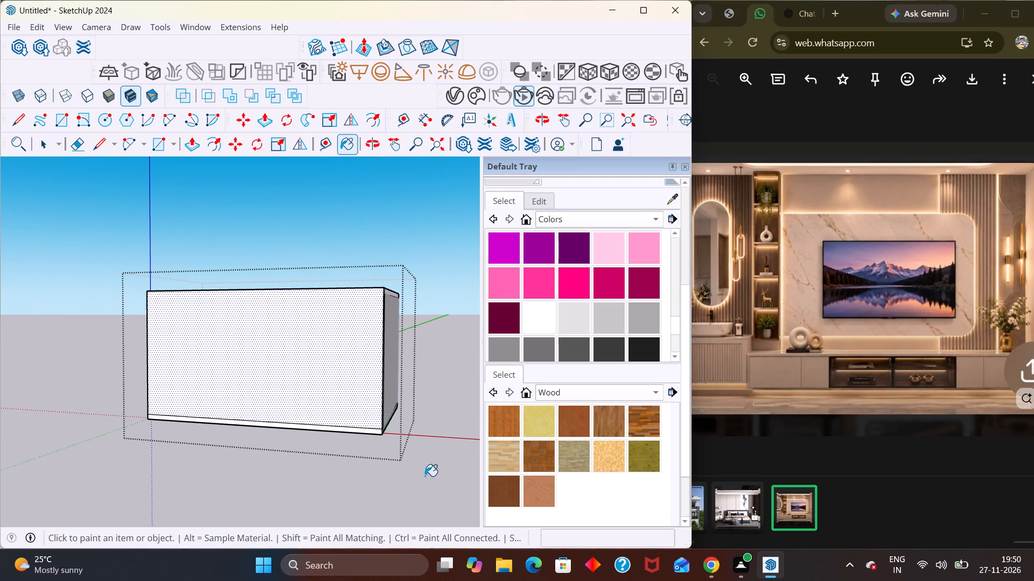
{"action": "key", "text": "space"}
{"action": "left_click", "coordinate": [406, 472]}
{"action": "scroll", "coordinate": [261, 363], "scroll_direction": "up", "scroll_amount": 12}
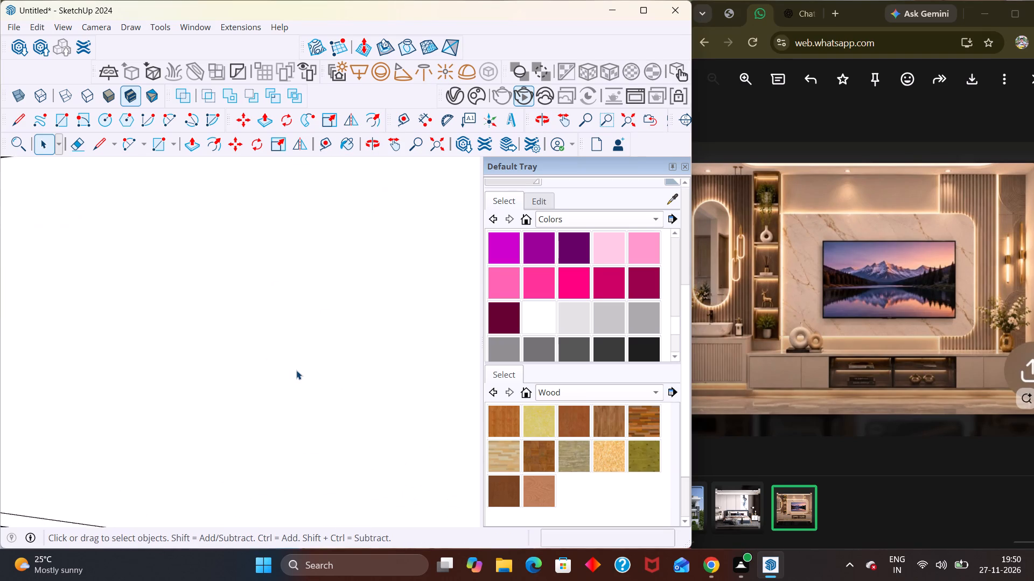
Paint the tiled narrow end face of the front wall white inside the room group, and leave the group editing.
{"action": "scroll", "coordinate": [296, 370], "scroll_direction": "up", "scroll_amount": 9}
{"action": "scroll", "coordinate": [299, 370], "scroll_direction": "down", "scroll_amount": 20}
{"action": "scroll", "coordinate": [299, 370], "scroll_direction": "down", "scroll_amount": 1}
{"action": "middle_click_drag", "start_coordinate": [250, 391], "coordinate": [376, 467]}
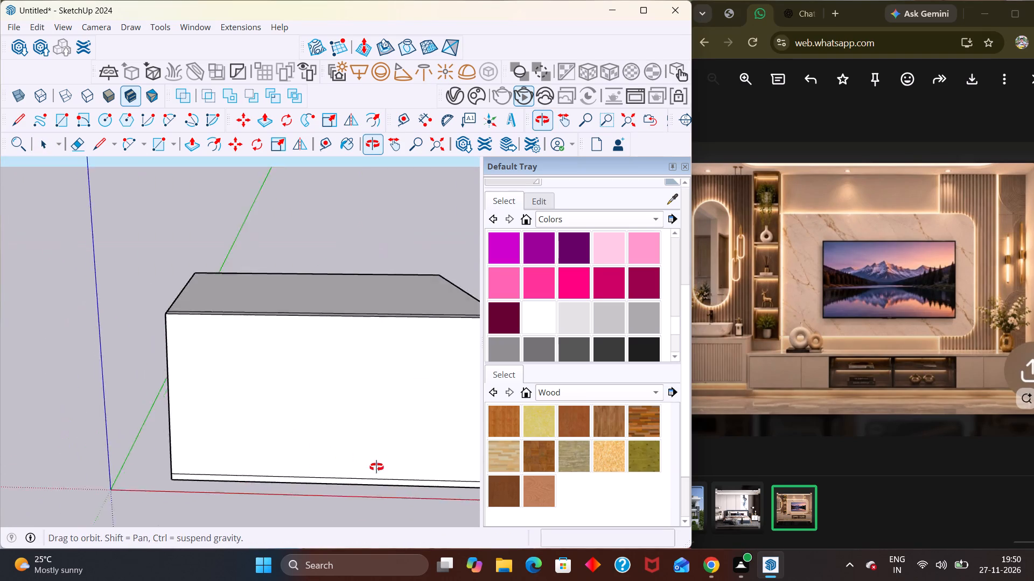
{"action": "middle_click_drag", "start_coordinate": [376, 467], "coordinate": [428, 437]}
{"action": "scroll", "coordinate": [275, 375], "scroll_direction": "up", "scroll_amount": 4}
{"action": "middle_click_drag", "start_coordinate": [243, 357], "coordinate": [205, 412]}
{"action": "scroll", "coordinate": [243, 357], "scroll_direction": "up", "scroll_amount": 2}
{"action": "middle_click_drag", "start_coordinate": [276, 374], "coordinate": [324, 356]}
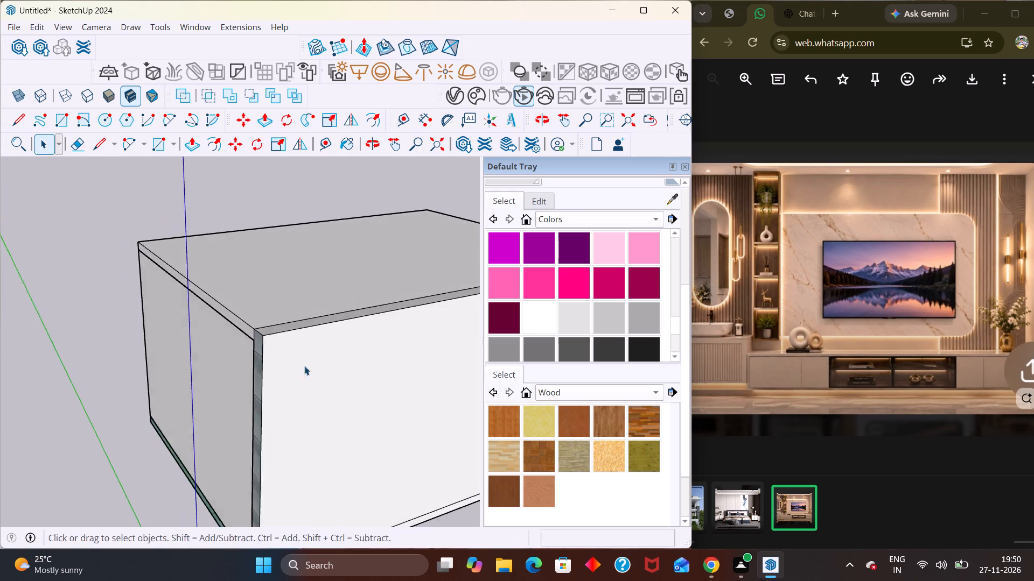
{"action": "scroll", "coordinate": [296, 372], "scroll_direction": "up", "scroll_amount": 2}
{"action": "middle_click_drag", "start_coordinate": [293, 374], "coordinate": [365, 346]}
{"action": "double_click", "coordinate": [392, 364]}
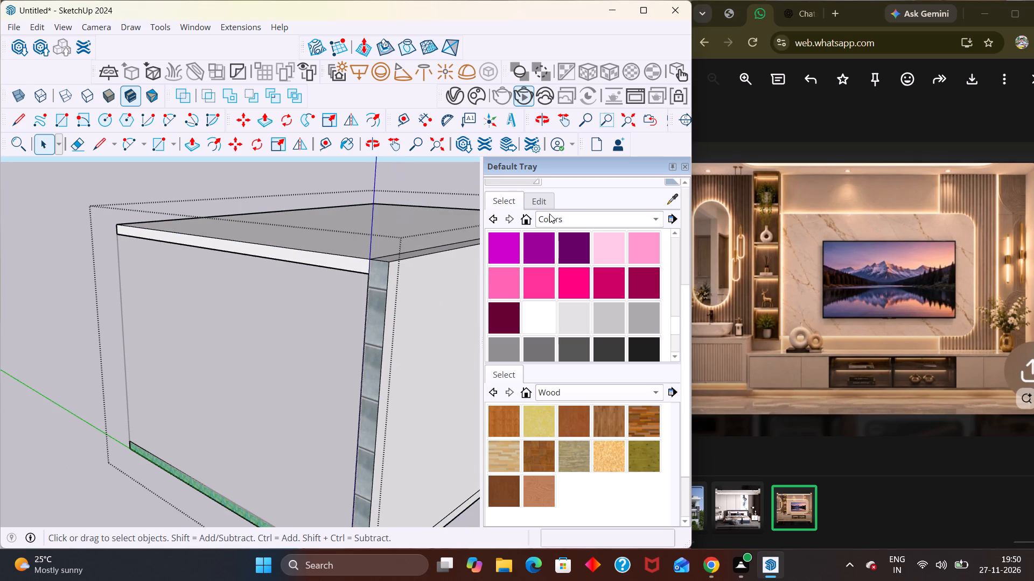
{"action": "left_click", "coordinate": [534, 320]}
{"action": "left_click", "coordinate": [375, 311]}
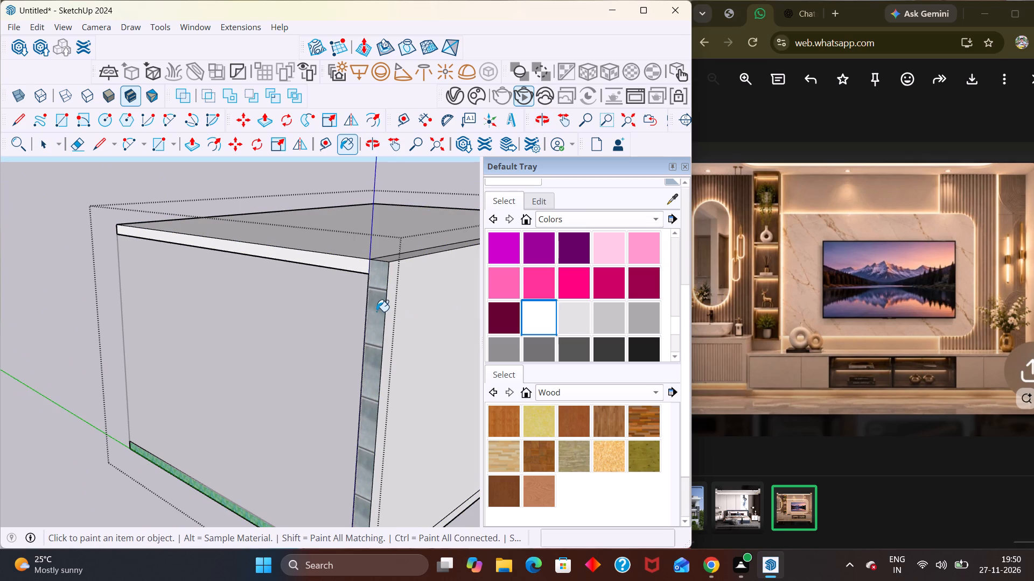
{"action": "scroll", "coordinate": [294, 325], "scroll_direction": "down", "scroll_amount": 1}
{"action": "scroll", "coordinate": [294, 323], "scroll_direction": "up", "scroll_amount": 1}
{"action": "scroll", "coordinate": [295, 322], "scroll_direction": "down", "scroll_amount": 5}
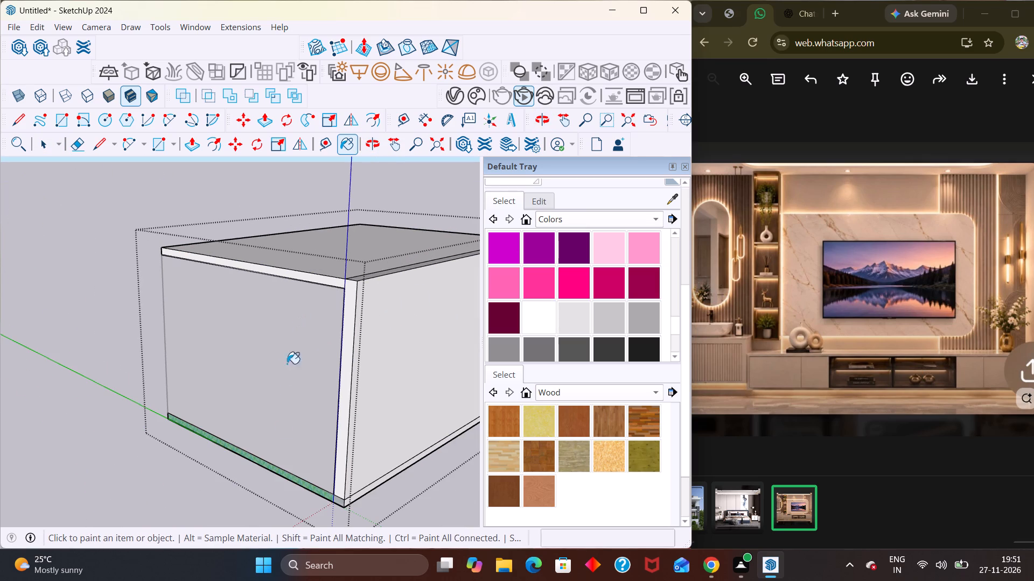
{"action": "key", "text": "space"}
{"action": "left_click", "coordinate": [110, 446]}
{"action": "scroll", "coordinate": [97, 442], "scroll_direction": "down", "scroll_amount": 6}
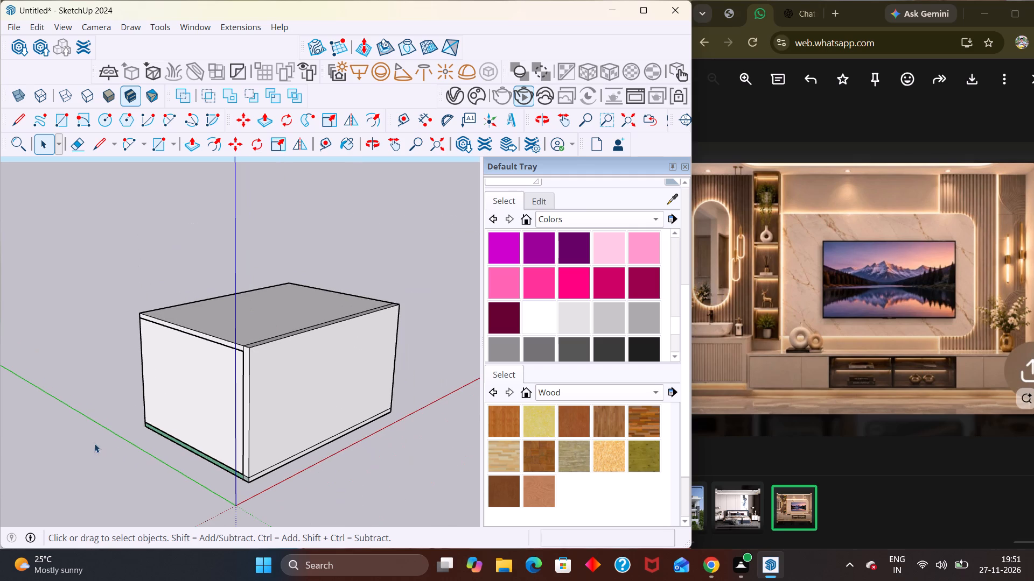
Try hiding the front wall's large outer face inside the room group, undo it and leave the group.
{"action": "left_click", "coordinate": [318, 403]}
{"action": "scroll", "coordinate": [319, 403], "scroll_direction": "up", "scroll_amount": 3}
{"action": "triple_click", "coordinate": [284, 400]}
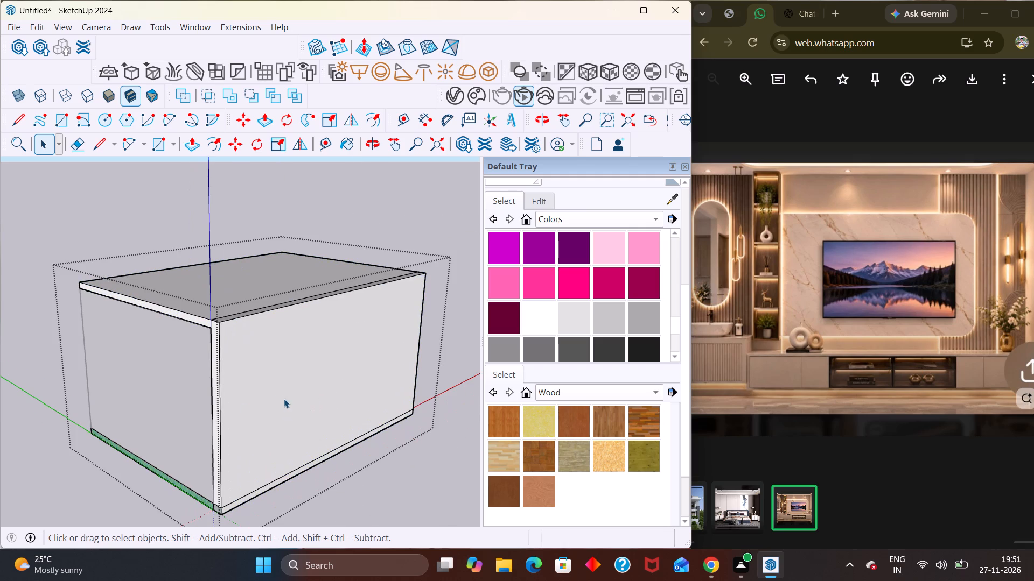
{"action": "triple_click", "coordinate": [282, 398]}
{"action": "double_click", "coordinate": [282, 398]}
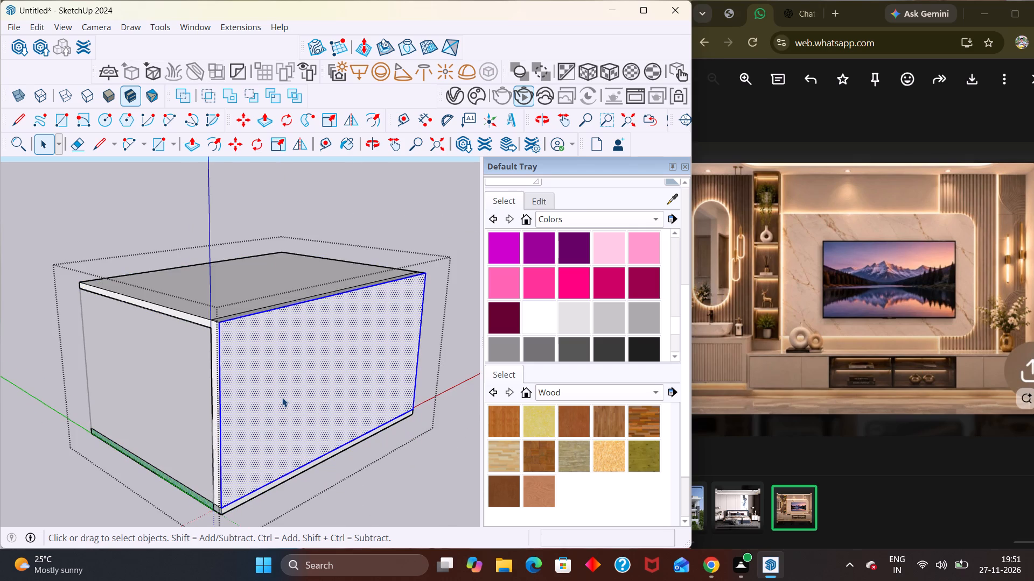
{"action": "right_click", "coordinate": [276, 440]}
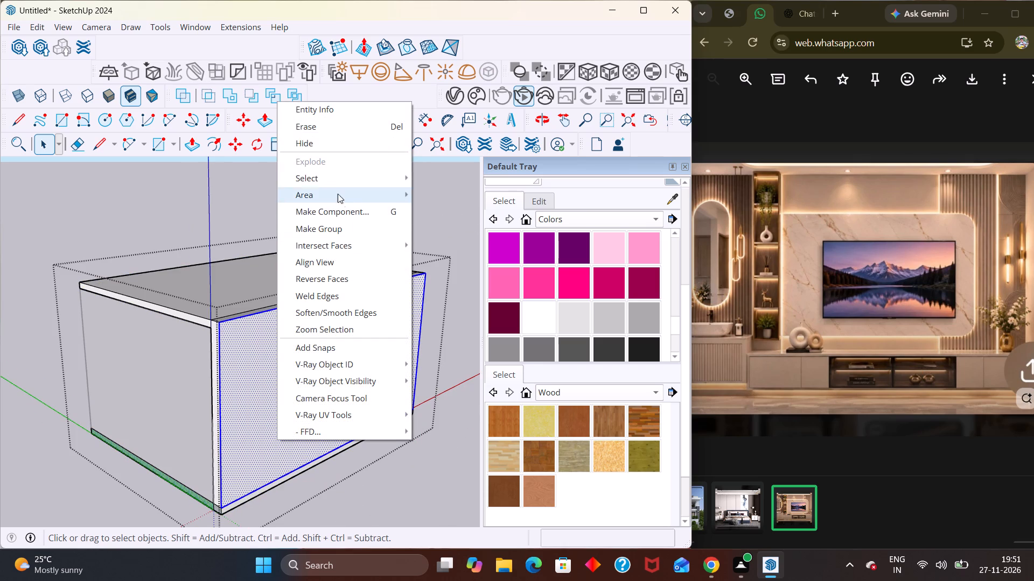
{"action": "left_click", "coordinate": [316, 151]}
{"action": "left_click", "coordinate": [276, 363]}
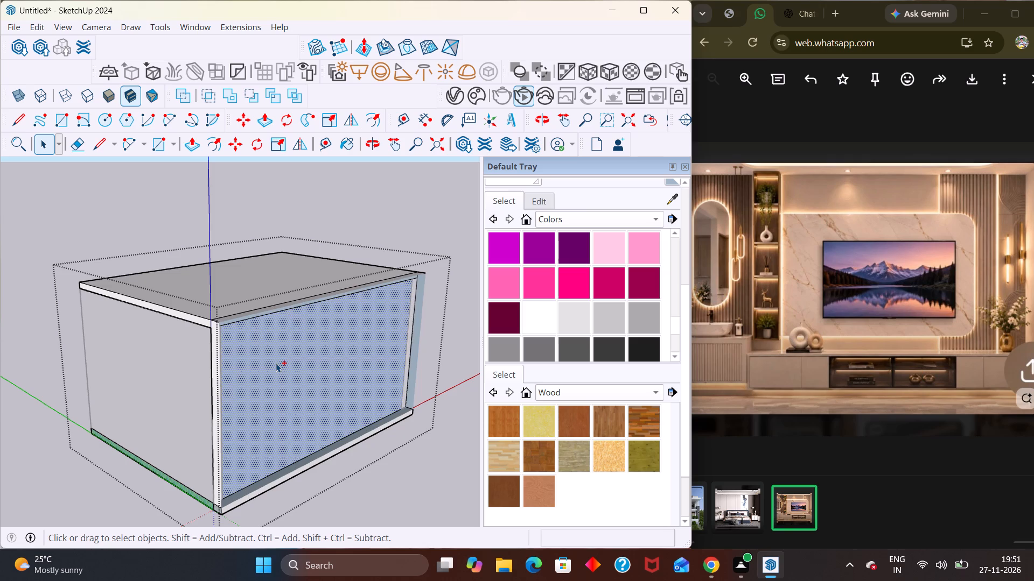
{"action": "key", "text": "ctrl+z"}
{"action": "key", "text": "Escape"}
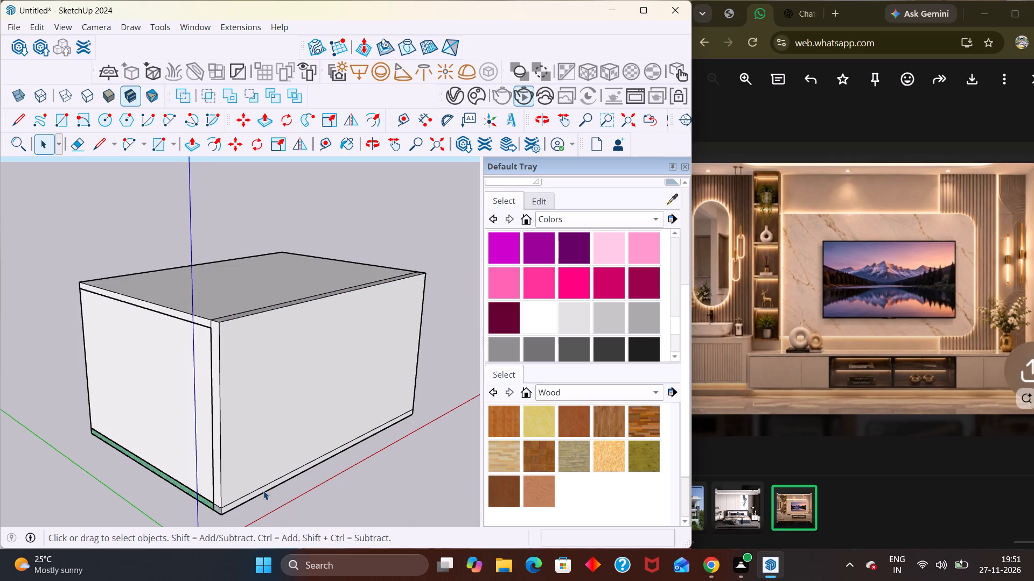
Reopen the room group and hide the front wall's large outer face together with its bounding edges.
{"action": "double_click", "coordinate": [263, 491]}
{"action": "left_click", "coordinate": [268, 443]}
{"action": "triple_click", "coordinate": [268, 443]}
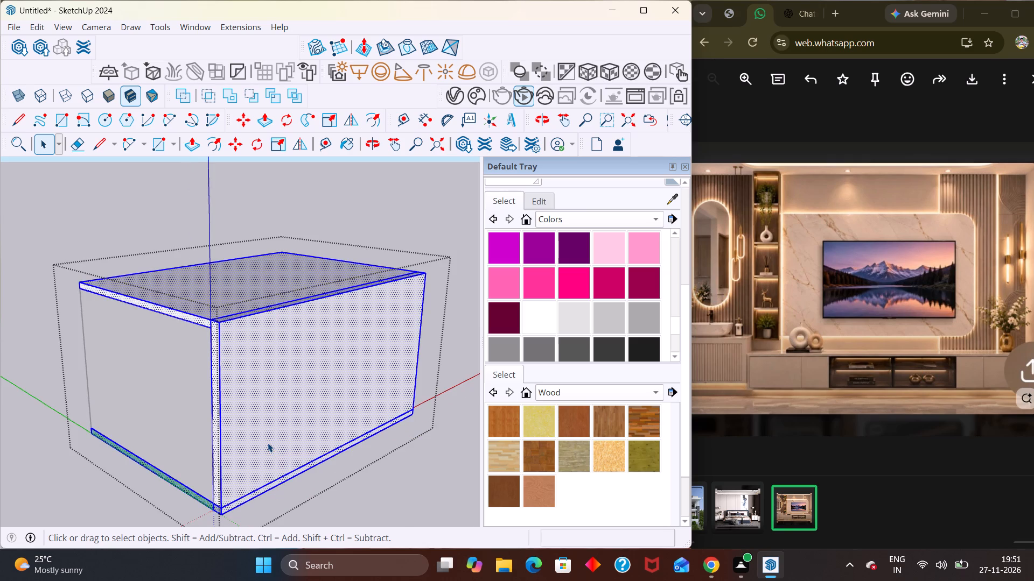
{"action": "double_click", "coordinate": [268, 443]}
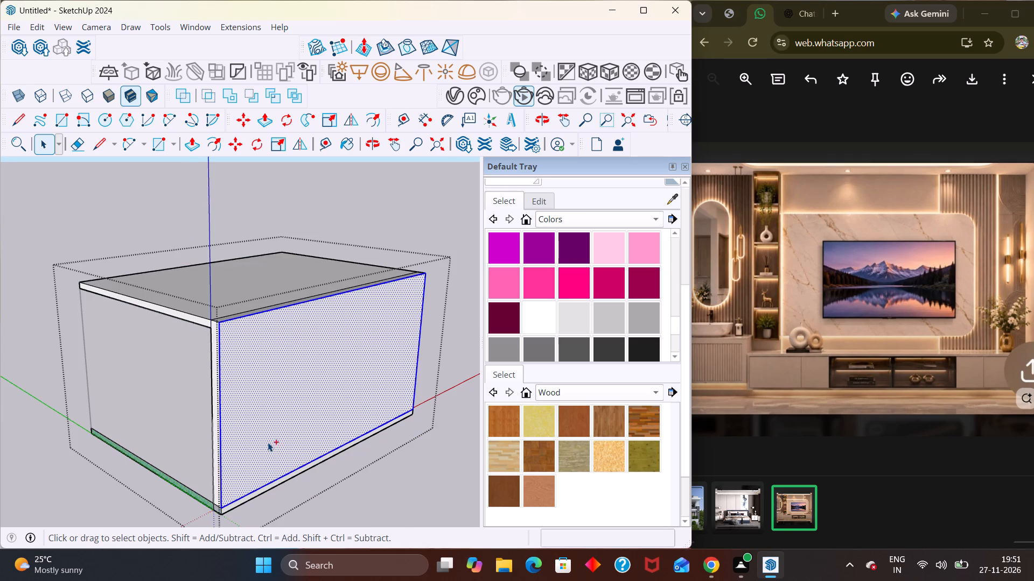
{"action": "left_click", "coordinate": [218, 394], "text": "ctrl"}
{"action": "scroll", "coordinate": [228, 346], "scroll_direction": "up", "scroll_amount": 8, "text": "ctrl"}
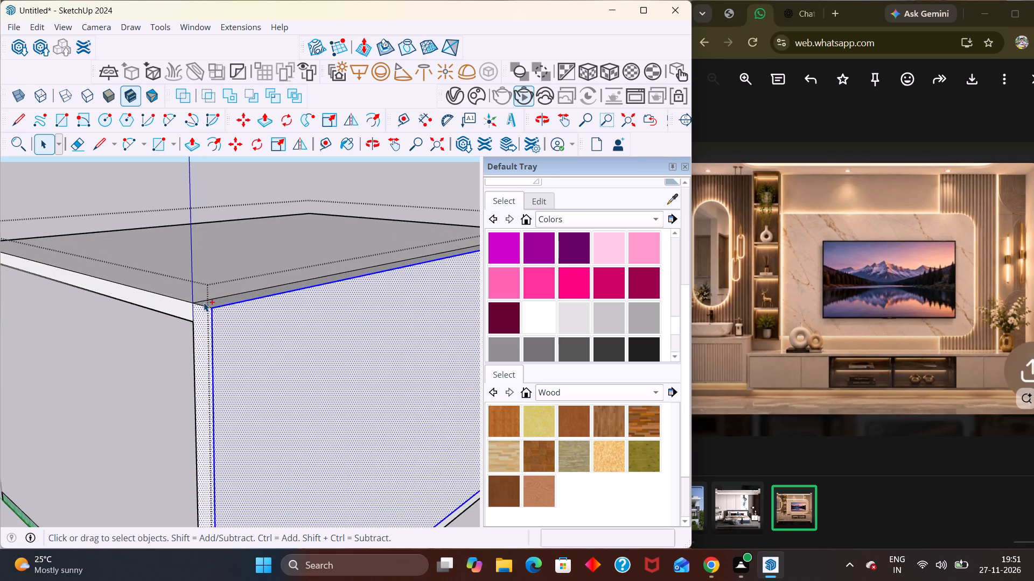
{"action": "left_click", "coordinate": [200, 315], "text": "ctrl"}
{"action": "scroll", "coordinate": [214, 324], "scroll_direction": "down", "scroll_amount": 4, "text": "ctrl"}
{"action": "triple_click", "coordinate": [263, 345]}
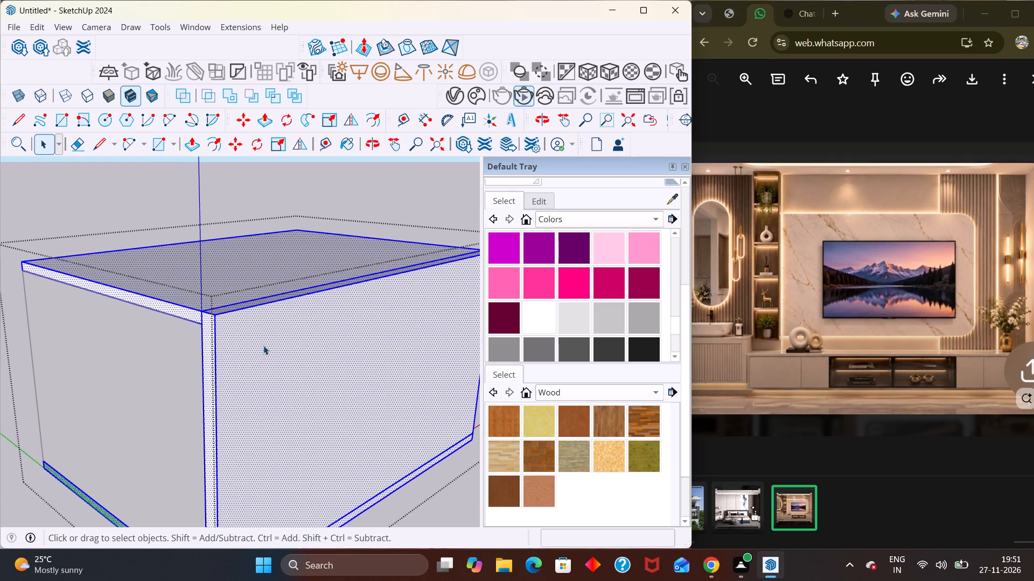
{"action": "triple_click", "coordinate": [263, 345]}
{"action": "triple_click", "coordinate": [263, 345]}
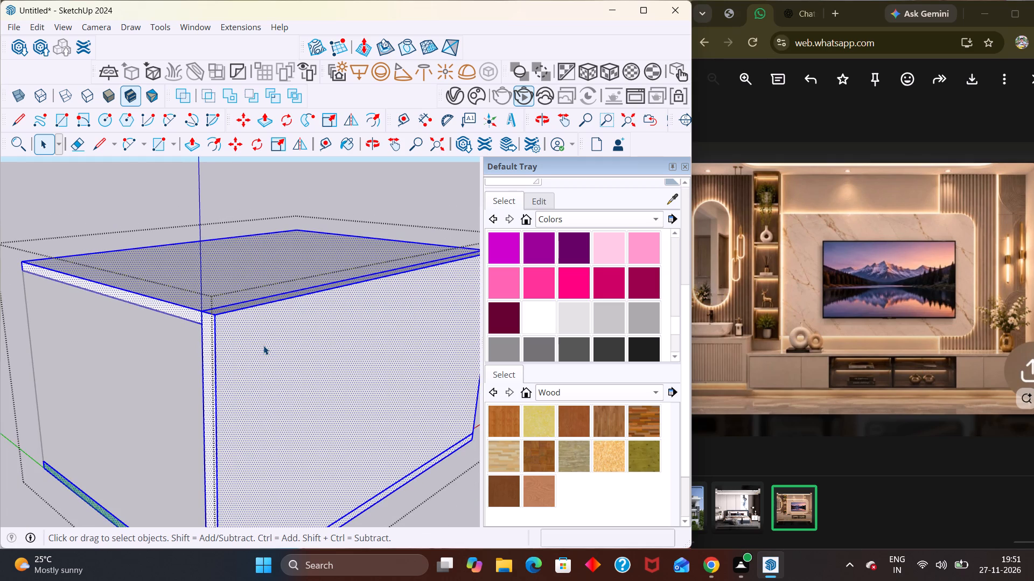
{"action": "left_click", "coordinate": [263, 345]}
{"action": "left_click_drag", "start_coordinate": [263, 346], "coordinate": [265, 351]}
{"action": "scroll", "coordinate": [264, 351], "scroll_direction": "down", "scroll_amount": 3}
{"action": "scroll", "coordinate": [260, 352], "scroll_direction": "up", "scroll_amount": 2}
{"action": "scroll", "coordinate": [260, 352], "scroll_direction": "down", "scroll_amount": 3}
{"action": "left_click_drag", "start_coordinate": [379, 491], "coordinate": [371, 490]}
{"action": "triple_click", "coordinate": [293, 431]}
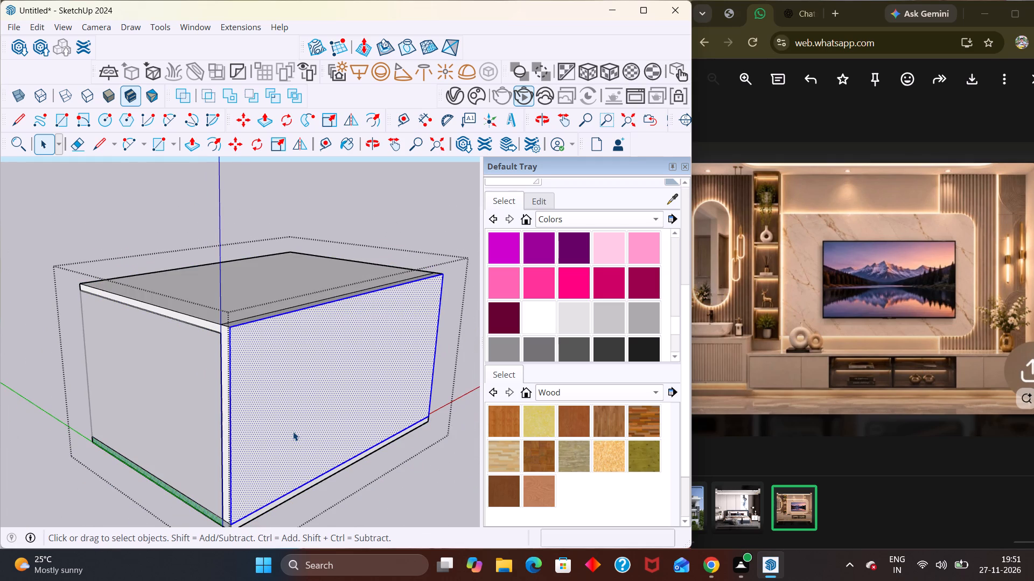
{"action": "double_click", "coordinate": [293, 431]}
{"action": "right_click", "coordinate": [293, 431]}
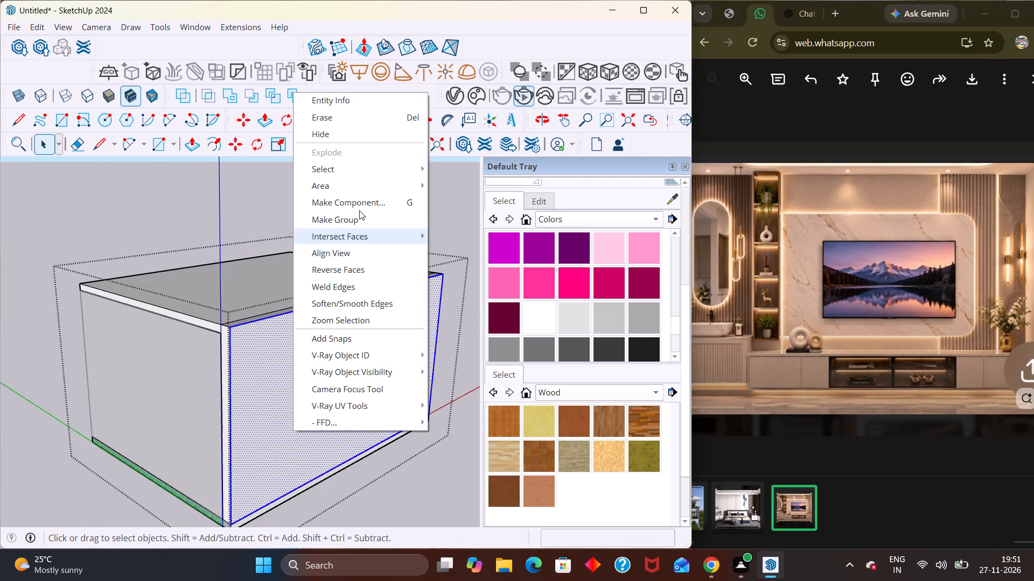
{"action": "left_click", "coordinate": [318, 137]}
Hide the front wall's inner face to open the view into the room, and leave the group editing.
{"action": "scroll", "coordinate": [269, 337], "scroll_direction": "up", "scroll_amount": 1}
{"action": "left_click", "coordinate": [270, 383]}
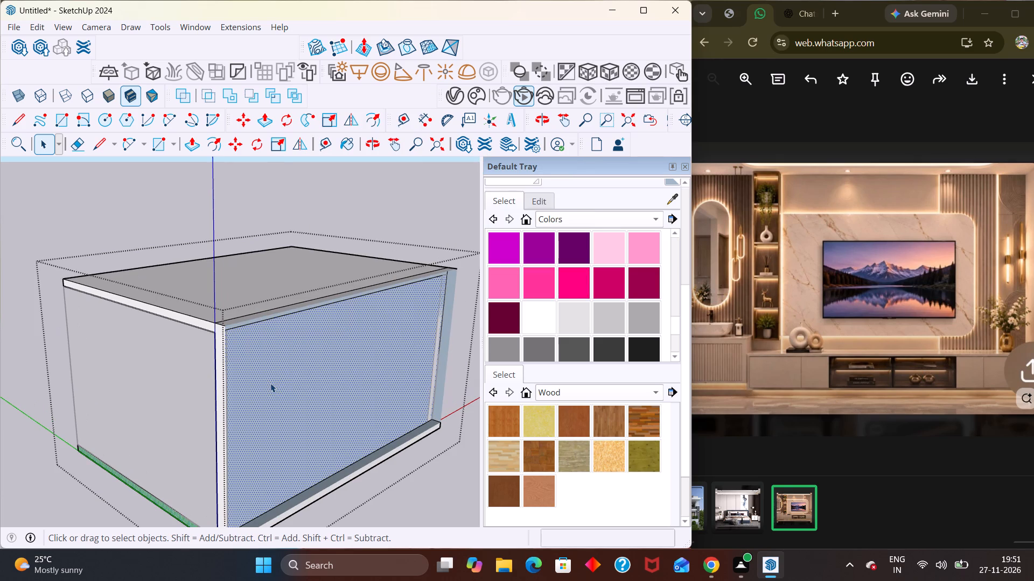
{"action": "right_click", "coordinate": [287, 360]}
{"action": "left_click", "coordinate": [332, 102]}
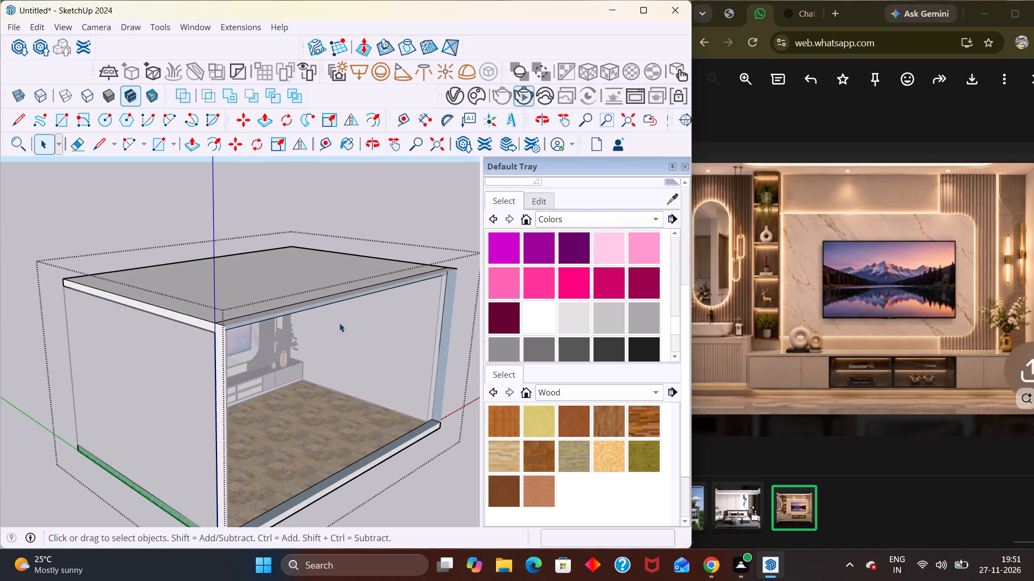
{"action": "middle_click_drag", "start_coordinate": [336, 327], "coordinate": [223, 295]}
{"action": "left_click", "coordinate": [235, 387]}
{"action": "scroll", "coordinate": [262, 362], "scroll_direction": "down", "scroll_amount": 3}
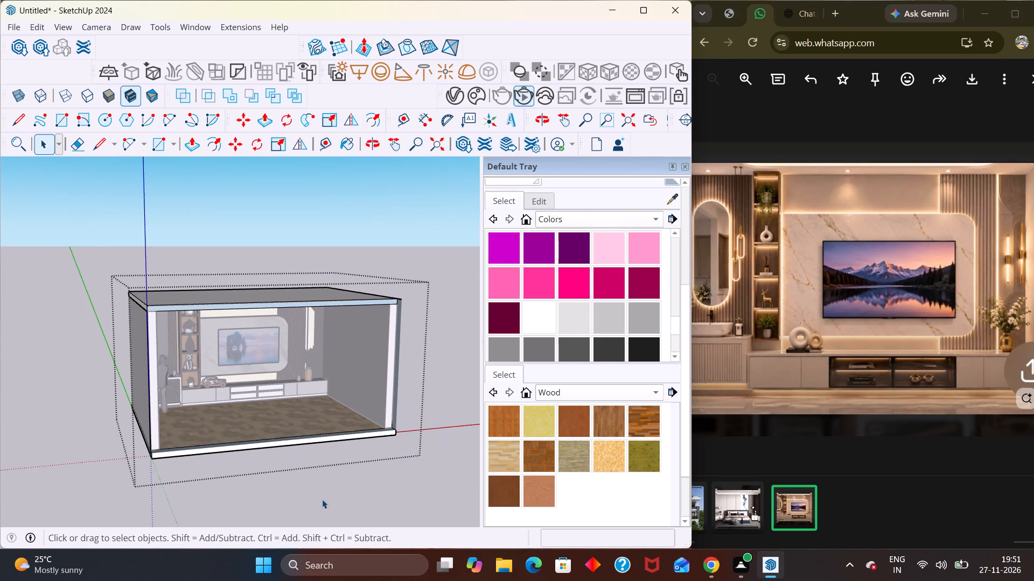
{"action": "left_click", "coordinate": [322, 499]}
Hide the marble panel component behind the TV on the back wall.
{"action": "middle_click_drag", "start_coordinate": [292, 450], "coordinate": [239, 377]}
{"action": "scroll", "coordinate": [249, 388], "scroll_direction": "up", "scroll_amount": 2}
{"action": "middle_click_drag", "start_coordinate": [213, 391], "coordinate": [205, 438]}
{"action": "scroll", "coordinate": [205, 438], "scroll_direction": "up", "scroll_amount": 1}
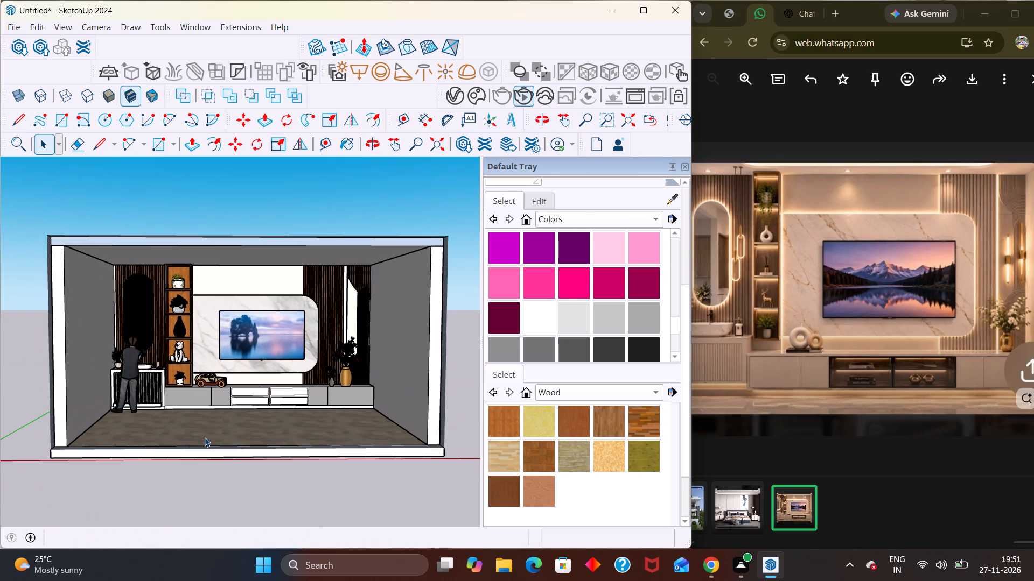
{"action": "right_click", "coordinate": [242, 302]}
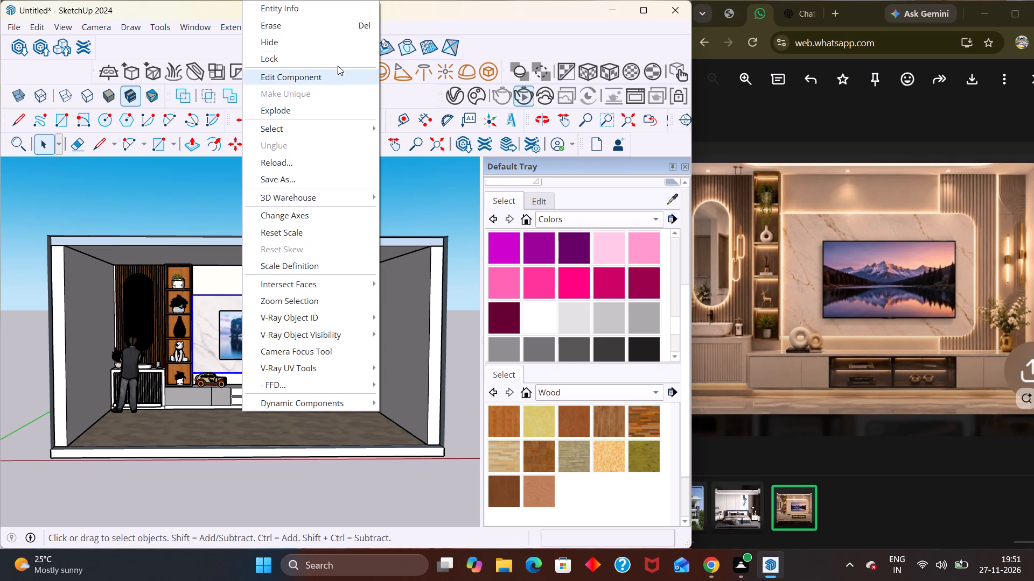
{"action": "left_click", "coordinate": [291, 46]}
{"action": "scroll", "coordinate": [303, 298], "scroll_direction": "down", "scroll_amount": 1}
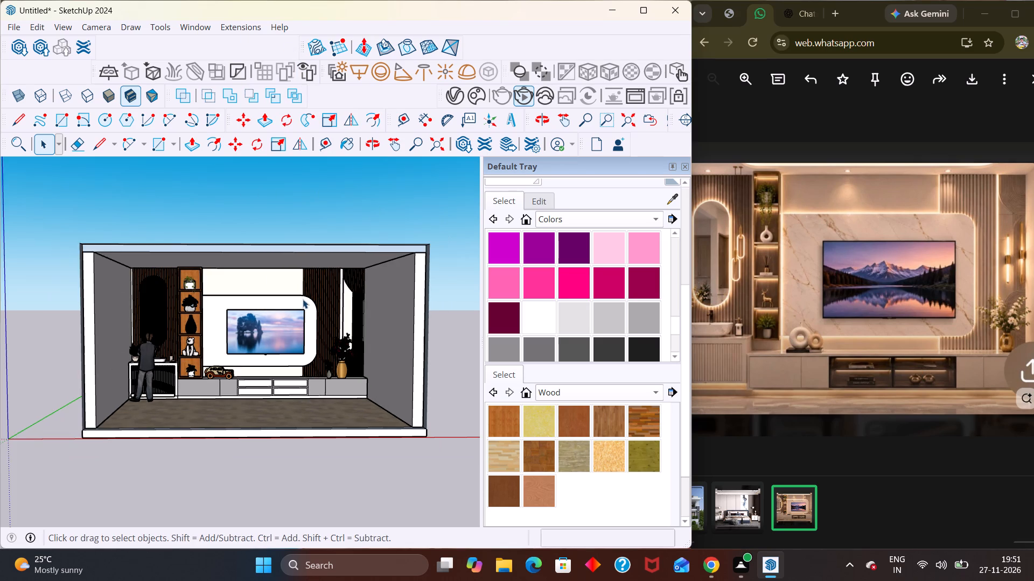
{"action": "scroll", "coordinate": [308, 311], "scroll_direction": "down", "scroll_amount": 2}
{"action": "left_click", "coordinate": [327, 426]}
Examine the room's interior and the outside of its side wall from several angles.
{"action": "scroll", "coordinate": [344, 369], "scroll_direction": "up", "scroll_amount": 3}
{"action": "middle_click_drag", "start_coordinate": [325, 362], "coordinate": [289, 406]}
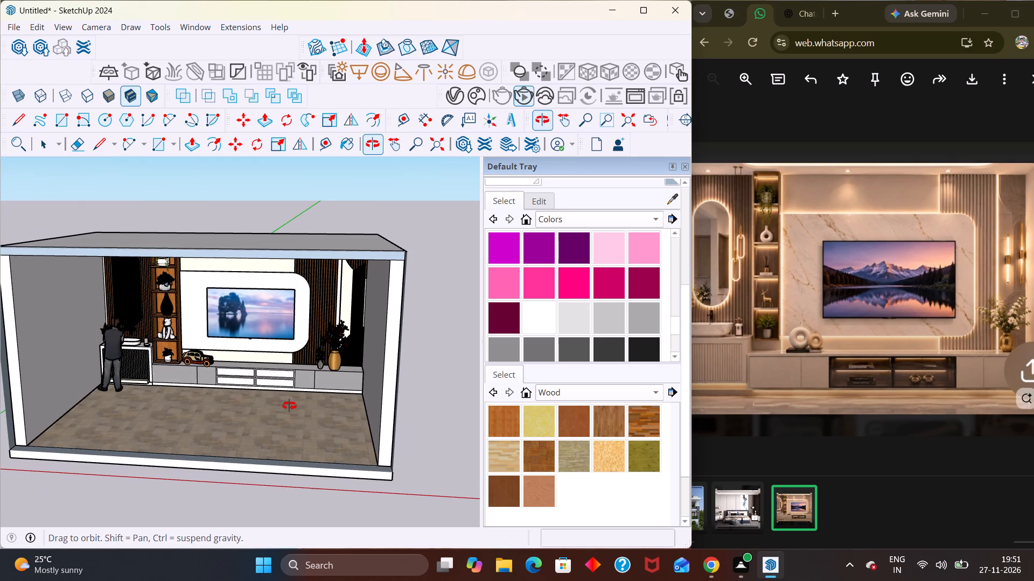
{"action": "middle_click_drag", "start_coordinate": [289, 406], "coordinate": [288, 406]}
{"action": "middle_click_drag", "start_coordinate": [420, 425], "coordinate": [263, 434]}
{"action": "scroll", "coordinate": [263, 431], "scroll_direction": "up", "scroll_amount": 1}
{"action": "middle_click_drag", "start_coordinate": [190, 472], "coordinate": [183, 472]}
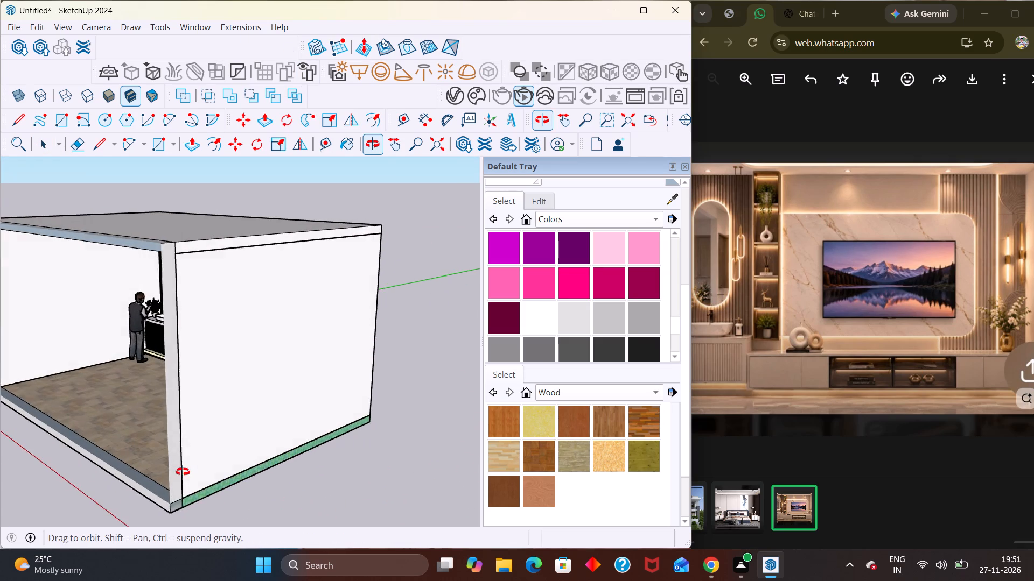
{"action": "middle_click_drag", "start_coordinate": [183, 472], "coordinate": [181, 472]}
{"action": "scroll", "coordinate": [181, 472], "scroll_direction": "up", "scroll_amount": 2}
{"action": "middle_click_drag", "start_coordinate": [171, 466], "coordinate": [306, 473]}
{"action": "scroll", "coordinate": [306, 472], "scroll_direction": "up", "scroll_amount": 1}
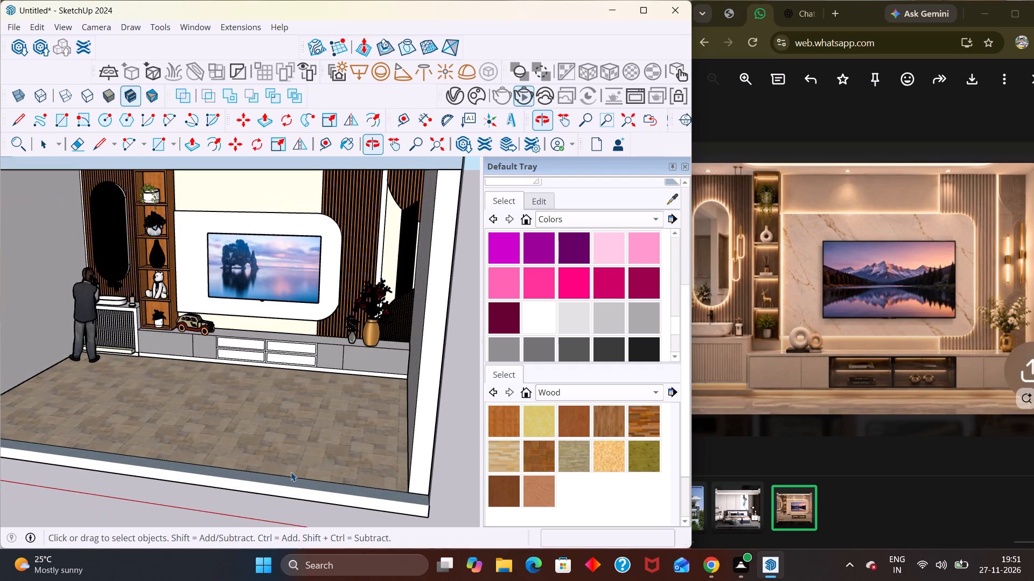
Undo the hiding, the painting and the front wall's extrusions back to the open-fronted room with its flush tiled strip, and leave the group.
{"action": "key", "text": "ctrl+z"}
{"action": "key", "text": "ctrl+z"}
{"action": "key", "text": "ctrl+z"}
{"action": "key", "text": "ctrl+z"}
{"action": "key", "text": "ctrl+z"}
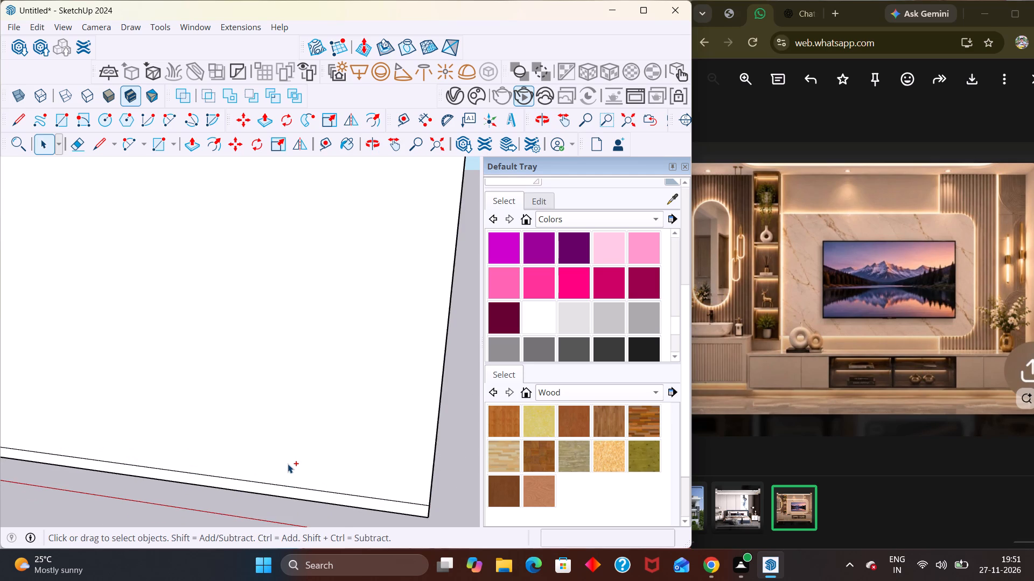
{"action": "key", "text": "ctrl+z"}
{"action": "key", "text": "ctrl+z"}
{"action": "key", "text": "ctrl+z"}
{"action": "key", "text": "ctrl+z"}
{"action": "key", "text": "ctrl+z"}
{"action": "key", "text": "ctrl+z"}
{"action": "key", "text": "ctrl+z"}
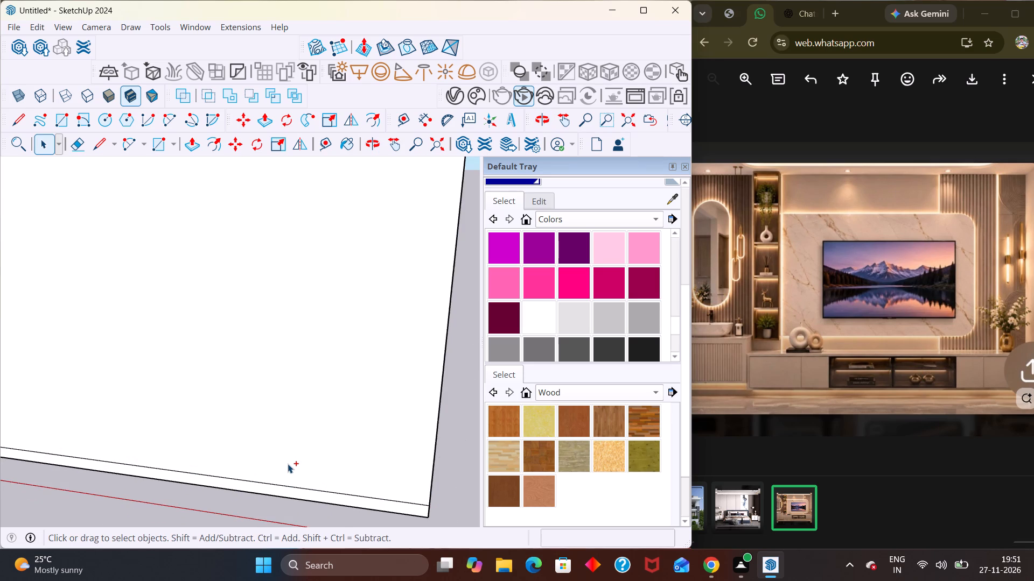
{"action": "key", "text": "ctrl+z"}
{"action": "key", "text": "ctrl+z"}
{"action": "key", "text": "ctrl+z"}
{"action": "key", "text": "ctrl+z"}
{"action": "key", "text": "ctrl+z"}
{"action": "key", "text": "ctrl+z"}
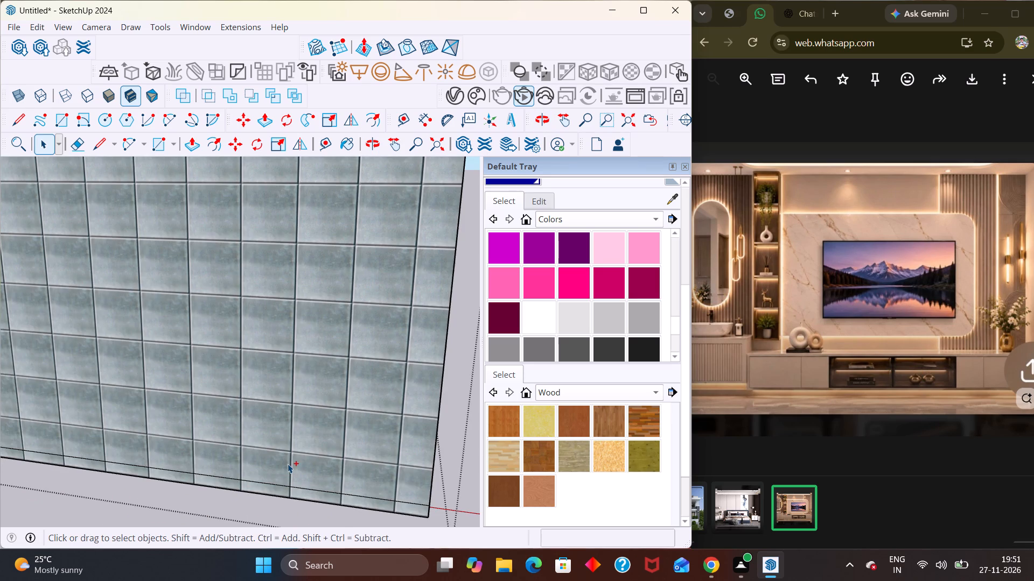
{"action": "key", "text": "ctrl+z"}
{"action": "key", "text": "ctrl+z"}
{"action": "scroll", "coordinate": [288, 464], "scroll_direction": "down", "scroll_amount": 5}
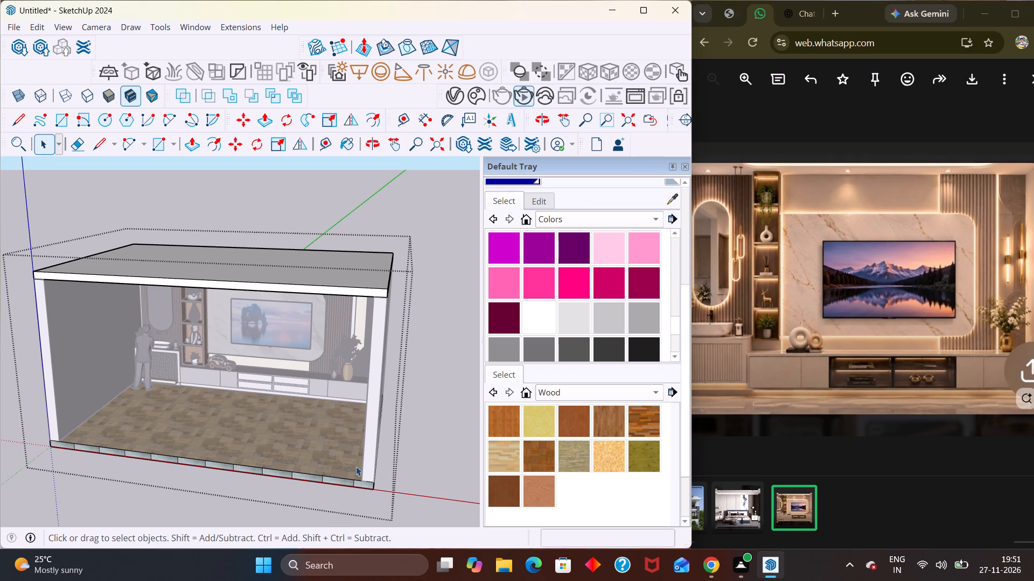
{"action": "key", "text": "ctrl+z"}
{"action": "left_click", "coordinate": [433, 467]}
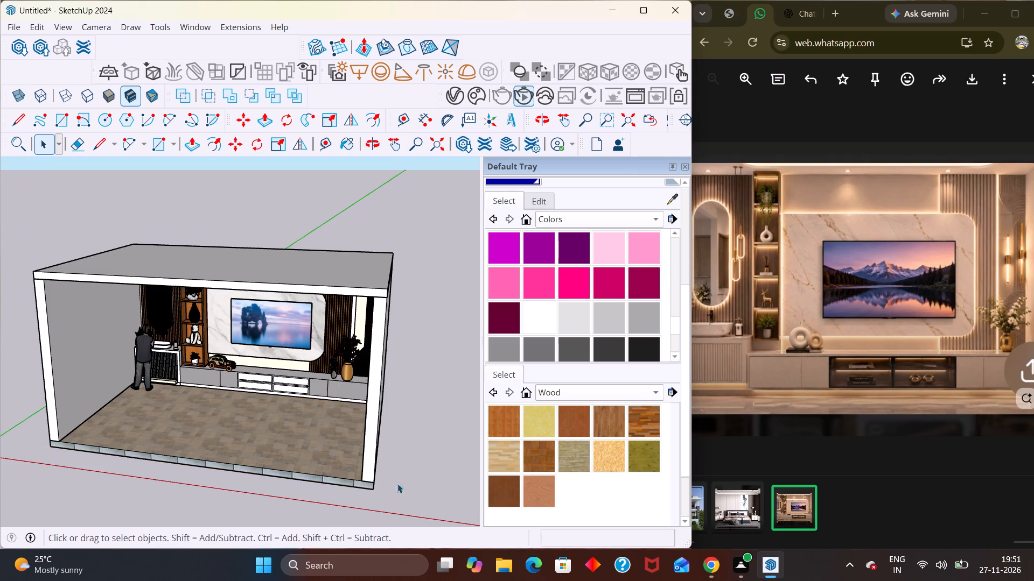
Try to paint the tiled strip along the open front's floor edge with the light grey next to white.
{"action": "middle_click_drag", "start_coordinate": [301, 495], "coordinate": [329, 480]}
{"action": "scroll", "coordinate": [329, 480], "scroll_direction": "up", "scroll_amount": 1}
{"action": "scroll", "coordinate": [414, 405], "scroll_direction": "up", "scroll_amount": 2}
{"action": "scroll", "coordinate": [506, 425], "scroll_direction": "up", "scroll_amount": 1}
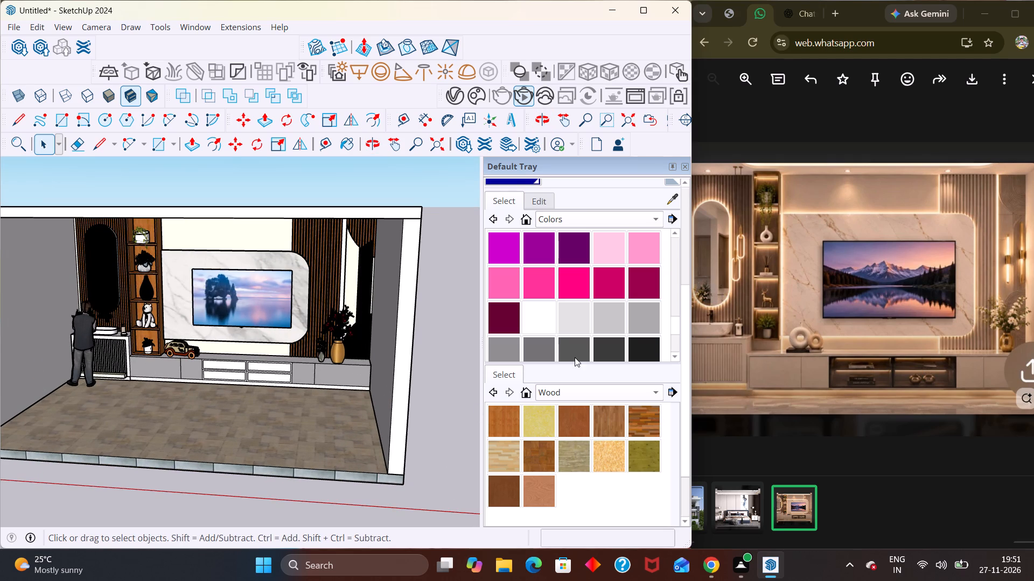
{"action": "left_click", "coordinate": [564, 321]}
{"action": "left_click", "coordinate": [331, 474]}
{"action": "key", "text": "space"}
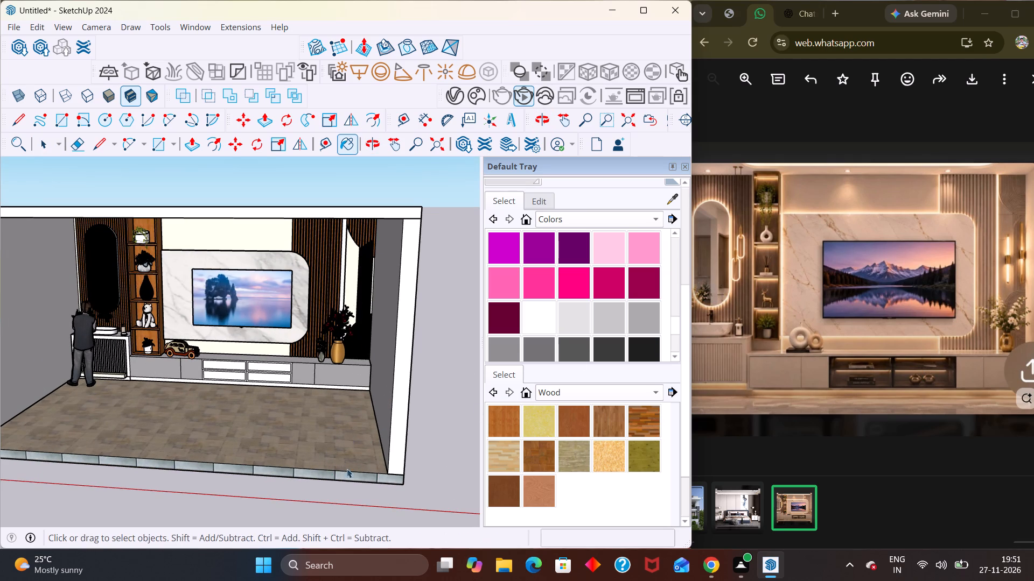
Inside the room group, paint the tiled strip along the open front's floor edge with the light grey next to white, and leave the group.
{"action": "scroll", "coordinate": [450, 444], "scroll_direction": "down", "scroll_amount": 2}
{"action": "double_click", "coordinate": [325, 442]}
{"action": "left_click", "coordinate": [344, 476]}
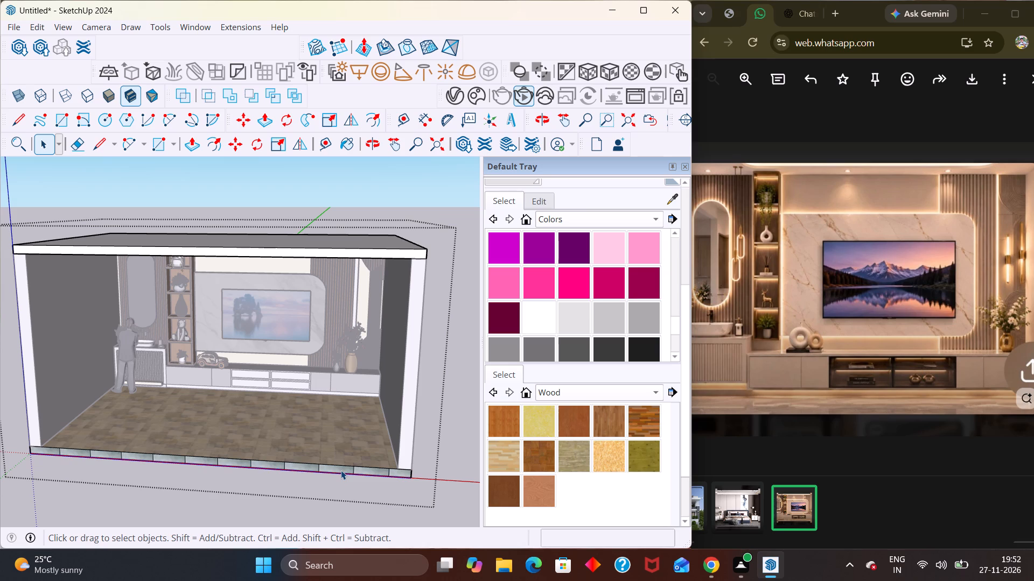
{"action": "left_click", "coordinate": [341, 470]}
{"action": "left_click", "coordinate": [562, 320]}
{"action": "left_click", "coordinate": [318, 470]}
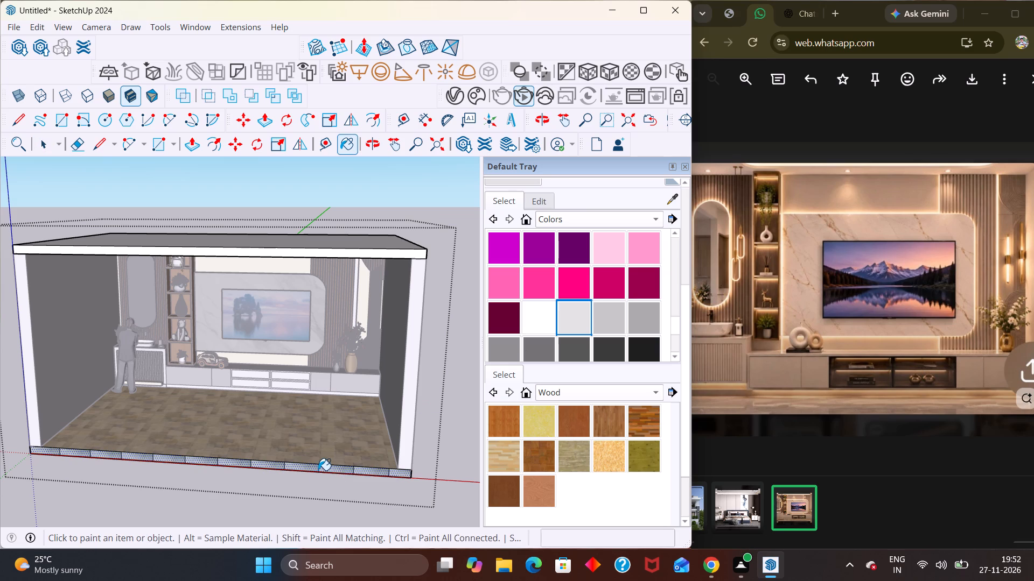
{"action": "scroll", "coordinate": [318, 470], "scroll_direction": "down", "scroll_amount": 4}
{"action": "key", "text": "space"}
{"action": "left_click", "coordinate": [358, 494]}
{"action": "left_click", "coordinate": [422, 446]}
Examine the room from the open front, including the TV wall, ceiling, side walls and floor, from near and far.
{"action": "scroll", "coordinate": [343, 454], "scroll_direction": "up", "scroll_amount": 2}
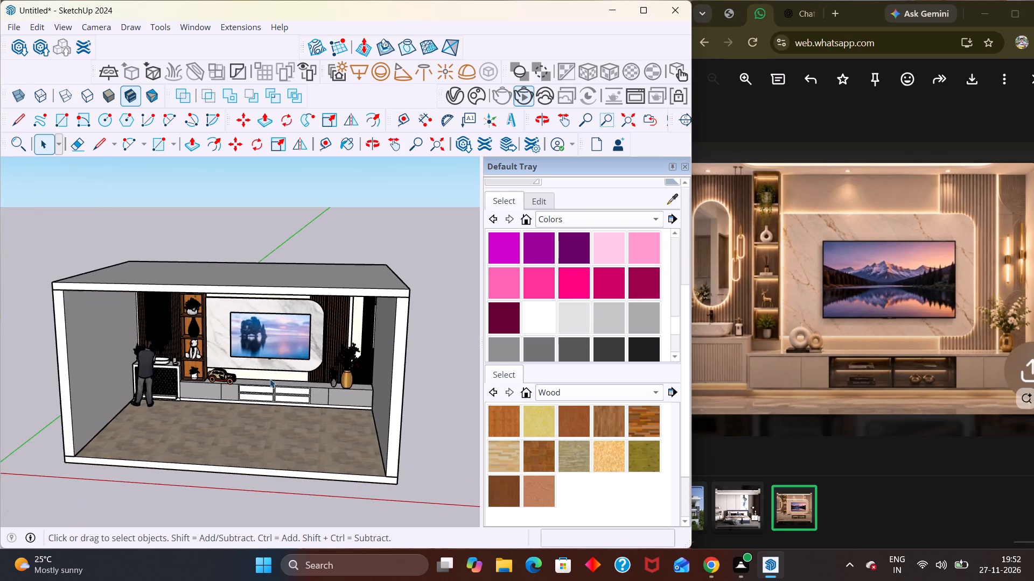
{"action": "scroll", "coordinate": [270, 379], "scroll_direction": "up", "scroll_amount": 3}
{"action": "middle_click_drag", "start_coordinate": [228, 419], "coordinate": [236, 360]}
{"action": "scroll", "coordinate": [236, 362], "scroll_direction": "up", "scroll_amount": 4}
{"action": "scroll", "coordinate": [230, 351], "scroll_direction": "down", "scroll_amount": 4}
{"action": "middle_click_drag", "start_coordinate": [236, 374], "coordinate": [246, 386]}
{"action": "middle_click_drag", "start_coordinate": [226, 416], "coordinate": [250, 412]}
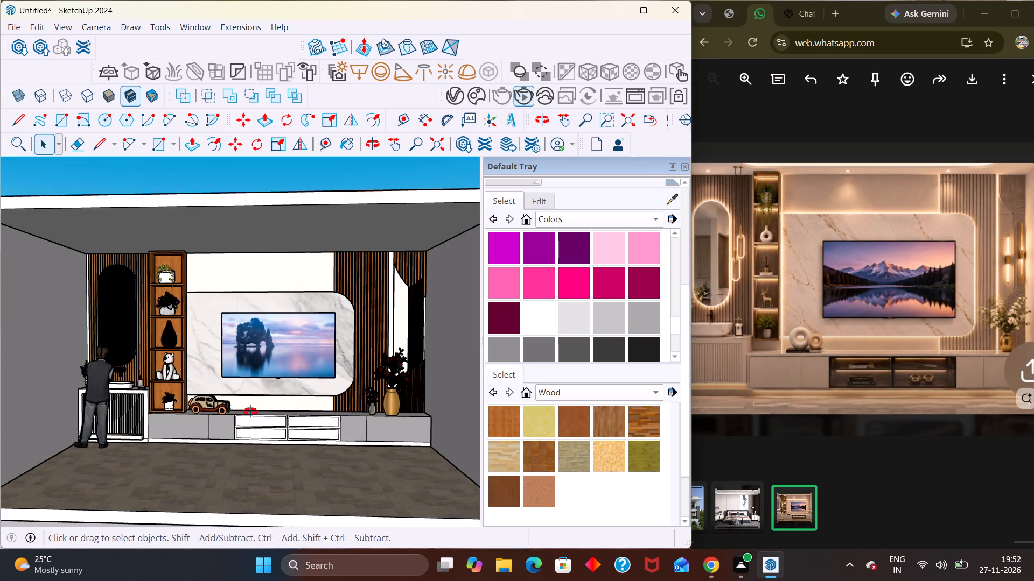
{"action": "middle_click_drag", "start_coordinate": [250, 412], "coordinate": [269, 343]}
{"action": "scroll", "coordinate": [284, 351], "scroll_direction": "up", "scroll_amount": 2}
{"action": "scroll", "coordinate": [224, 340], "scroll_direction": "down", "scroll_amount": 2}
{"action": "scroll", "coordinate": [224, 340], "scroll_direction": "up", "scroll_amount": 1}
{"action": "scroll", "coordinate": [224, 340], "scroll_direction": "down", "scroll_amount": 7}
{"action": "middle_click_drag", "start_coordinate": [263, 360], "coordinate": [235, 427]}
{"action": "scroll", "coordinate": [240, 422], "scroll_direction": "up", "scroll_amount": 5}
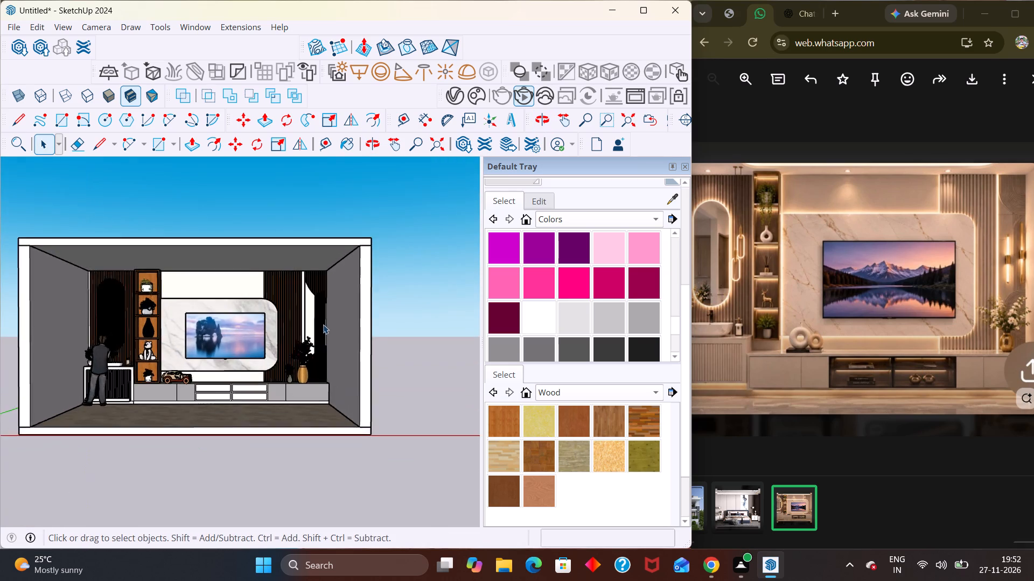
{"action": "scroll", "coordinate": [323, 324], "scroll_direction": "up", "scroll_amount": 6}
{"action": "scroll", "coordinate": [285, 293], "scroll_direction": "down", "scroll_amount": 1}
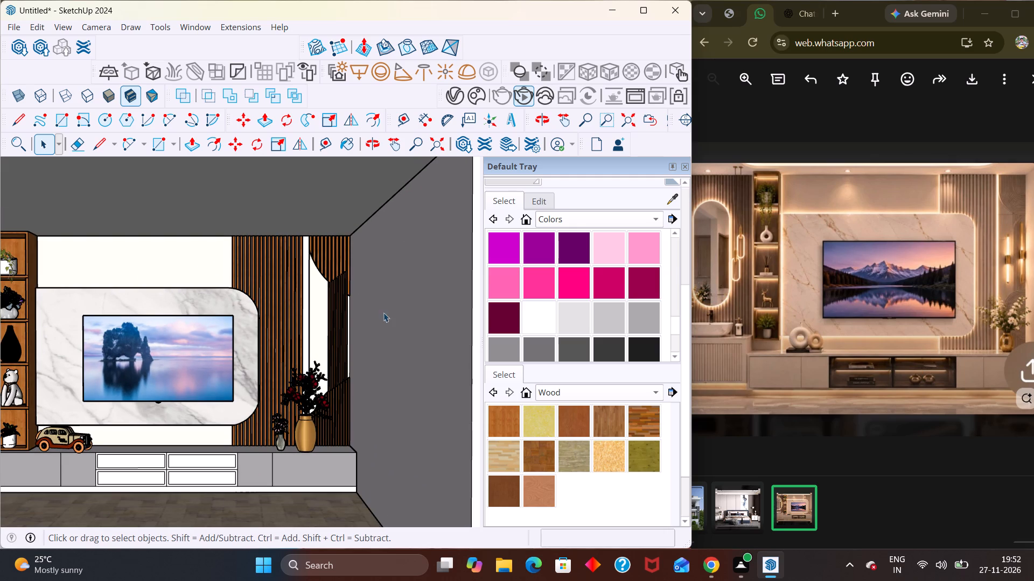
{"action": "scroll", "coordinate": [640, 336], "scroll_direction": "down", "scroll_amount": 1}
{"action": "scroll", "coordinate": [378, 369], "scroll_direction": "down", "scroll_amount": 3}
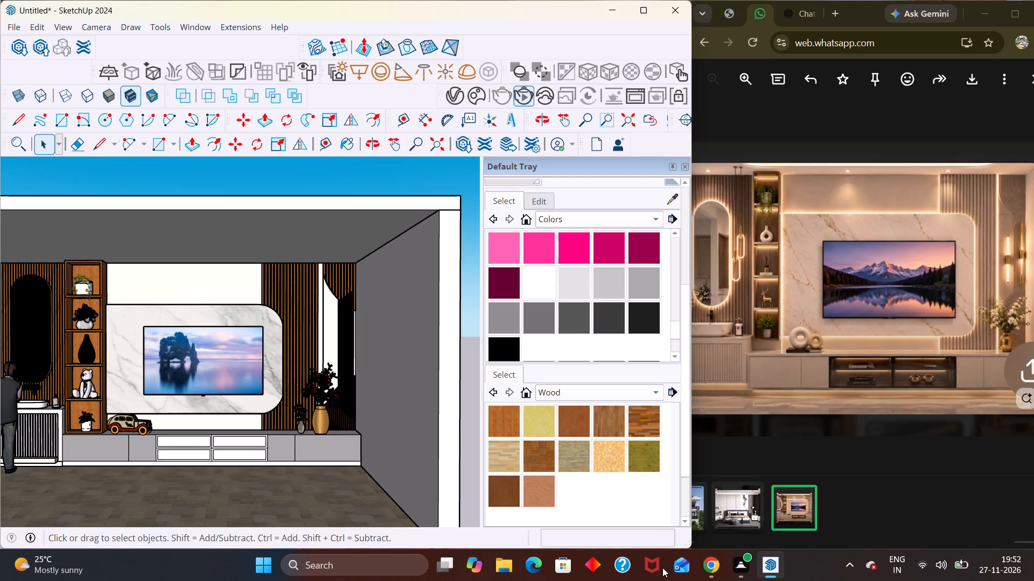
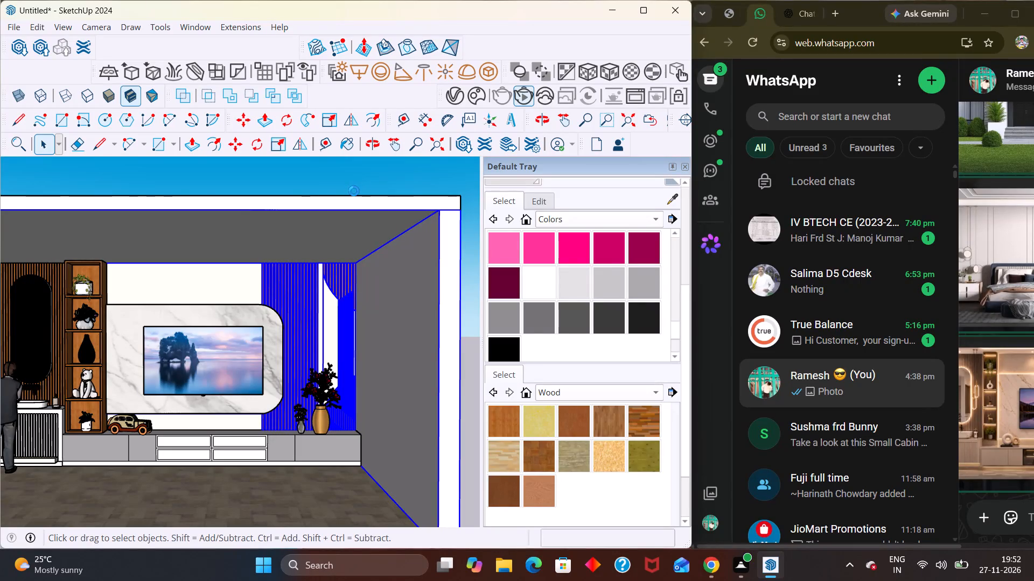
Clear the selection and examine the whole room through its open front, from both sides and from a low angle towards the ceiling.
{"action": "left_click", "coordinate": [393, 194]}
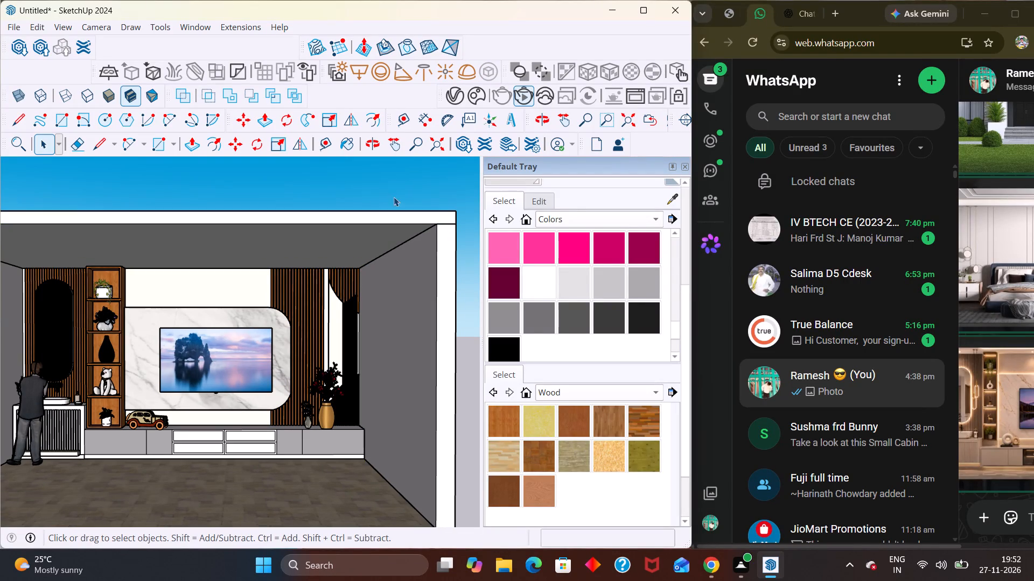
{"action": "scroll", "coordinate": [420, 217], "scroll_direction": "down", "scroll_amount": 4}
{"action": "scroll", "coordinate": [313, 332], "scroll_direction": "down", "scroll_amount": 1}
{"action": "middle_click_drag", "start_coordinate": [229, 376], "coordinate": [149, 343]}
{"action": "scroll", "coordinate": [177, 359], "scroll_direction": "up", "scroll_amount": 1}
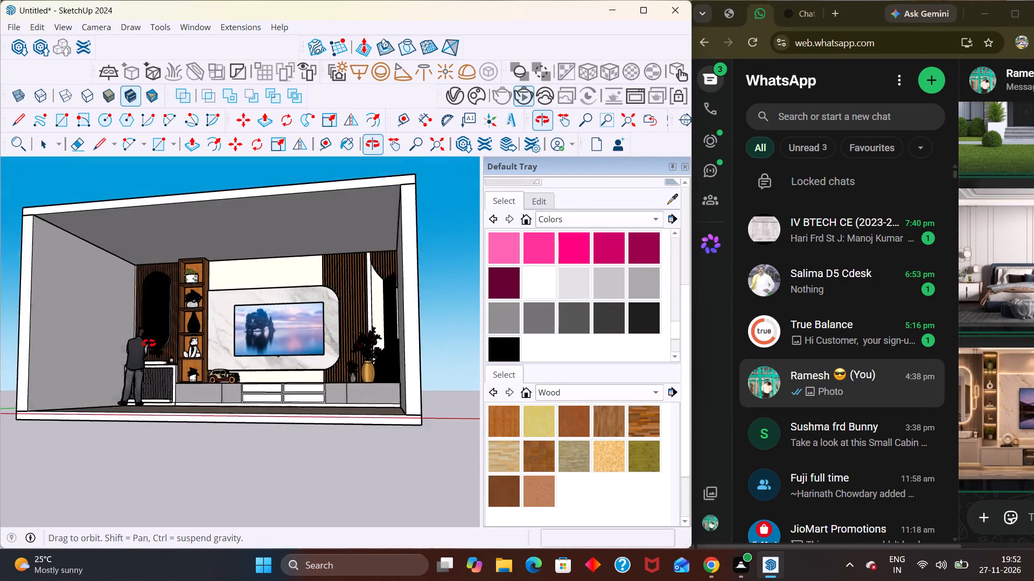
{"action": "middle_click_drag", "start_coordinate": [149, 343], "coordinate": [131, 342]}
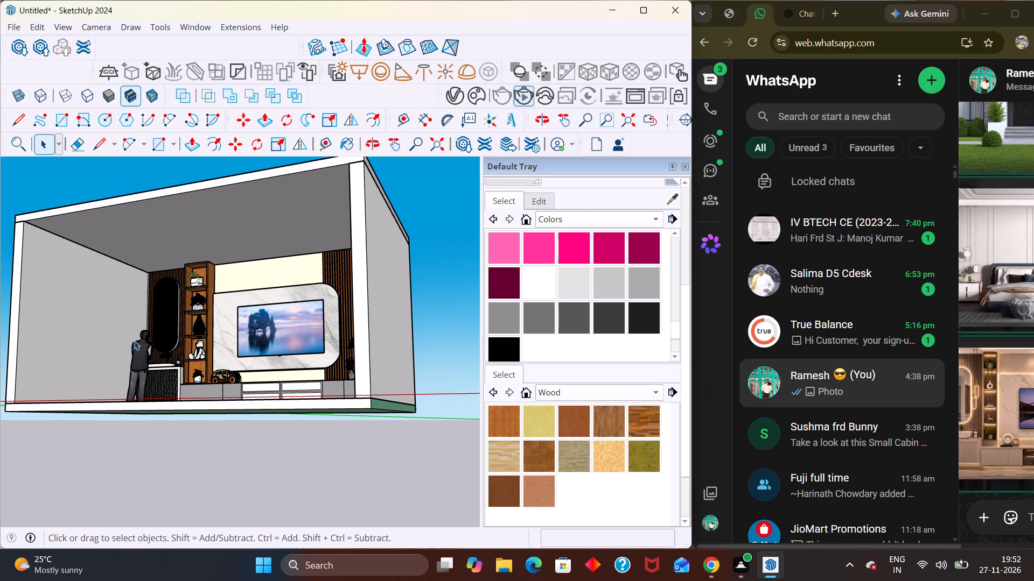
{"action": "scroll", "coordinate": [162, 349], "scroll_direction": "down", "scroll_amount": 1}
{"action": "scroll", "coordinate": [327, 438], "scroll_direction": "down", "scroll_amount": 1}
{"action": "scroll", "coordinate": [341, 437], "scroll_direction": "up", "scroll_amount": 1}
{"action": "scroll", "coordinate": [345, 436], "scroll_direction": "down", "scroll_amount": 3}
{"action": "left_click", "coordinate": [343, 465]}
{"action": "middle_click_drag", "start_coordinate": [331, 459], "coordinate": [466, 458]}
{"action": "scroll", "coordinate": [274, 366], "scroll_direction": "up", "scroll_amount": 3}
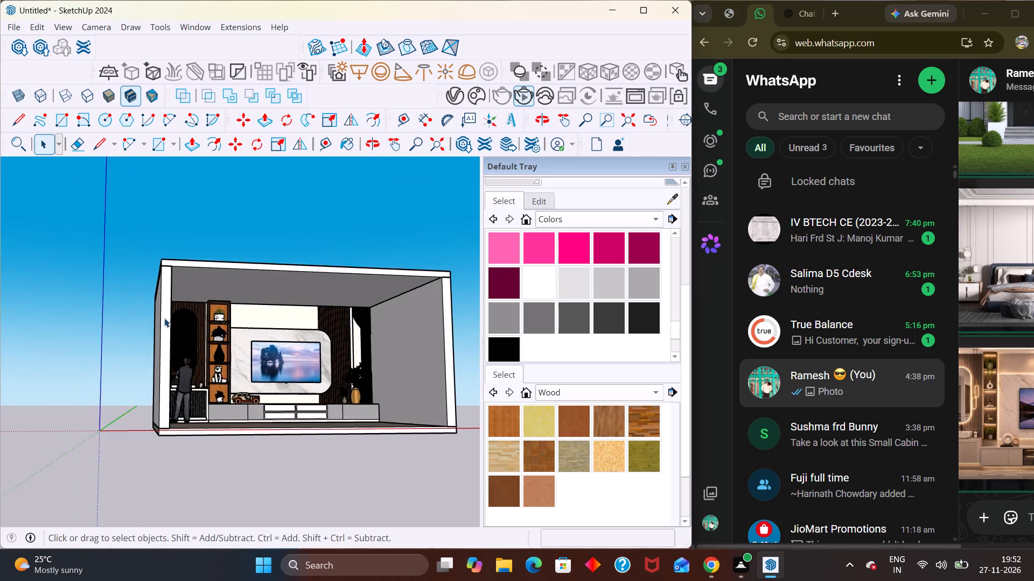
{"action": "scroll", "coordinate": [164, 318], "scroll_direction": "up", "scroll_amount": 13}
{"action": "middle_click_drag", "start_coordinate": [181, 367], "coordinate": [139, 387]}
{"action": "scroll", "coordinate": [139, 387], "scroll_direction": "down", "scroll_amount": 4}
{"action": "scroll", "coordinate": [195, 446], "scroll_direction": "down", "scroll_amount": 4}
{"action": "middle_click_drag", "start_coordinate": [340, 490], "coordinate": [390, 415]}
{"action": "scroll", "coordinate": [395, 447], "scroll_direction": "up", "scroll_amount": 3}
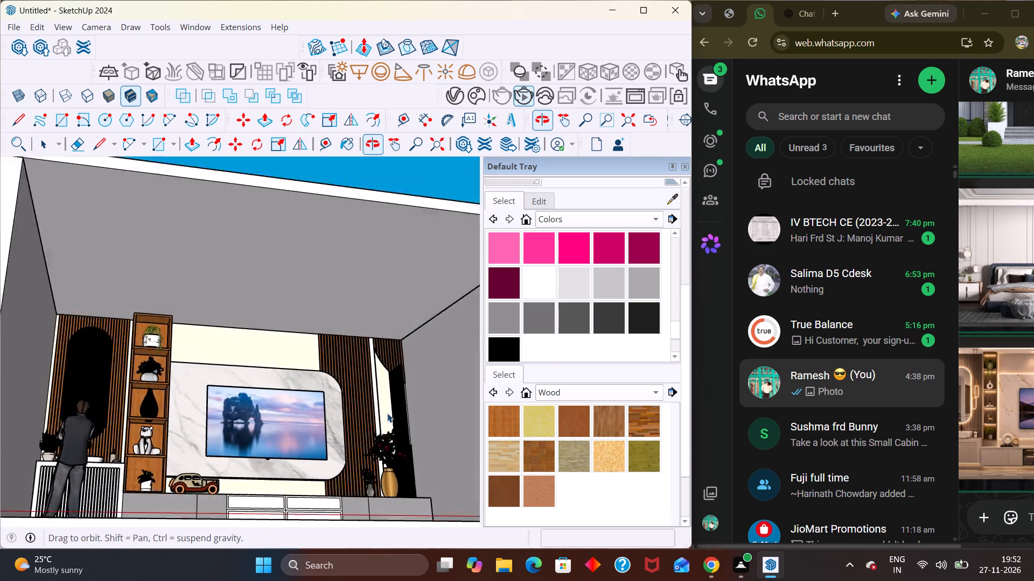
{"action": "scroll", "coordinate": [387, 413], "scroll_direction": "up", "scroll_amount": 5}
{"action": "scroll", "coordinate": [319, 436], "scroll_direction": "down", "scroll_amount": 11}
Examine the TV wall from above, the flower vases and slatted panels up close, and the furnished room from the open front.
{"action": "middle_click_drag", "start_coordinate": [316, 448], "coordinate": [319, 556]}
{"action": "scroll", "coordinate": [316, 547], "scroll_direction": "up", "scroll_amount": 6}
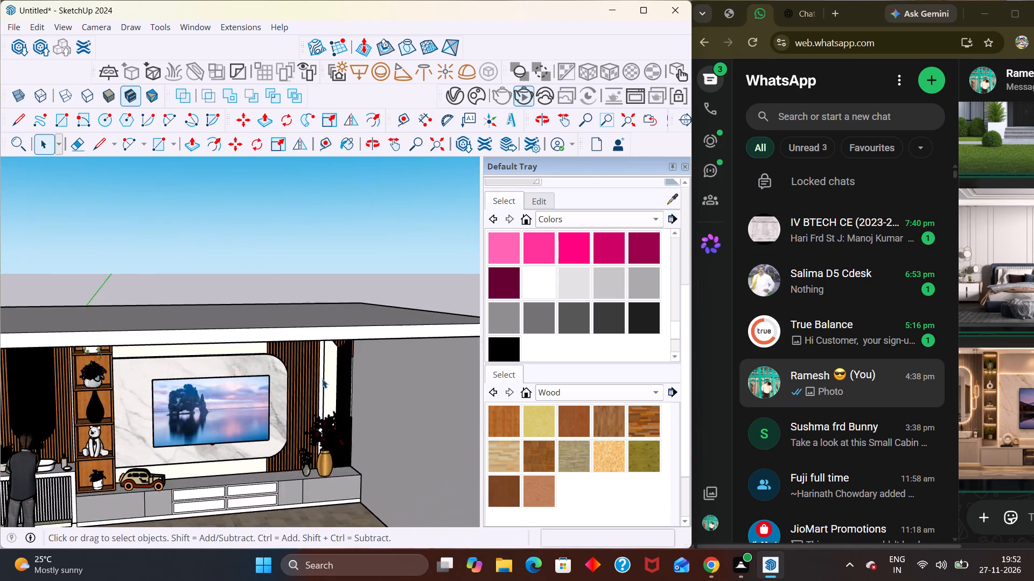
{"action": "scroll", "coordinate": [322, 379], "scroll_direction": "up", "scroll_amount": 6}
{"action": "middle_click_drag", "start_coordinate": [326, 512], "coordinate": [366, 512]}
{"action": "scroll", "coordinate": [361, 523], "scroll_direction": "up", "scroll_amount": 6}
{"action": "middle_click_drag", "start_coordinate": [321, 435], "coordinate": [311, 436]}
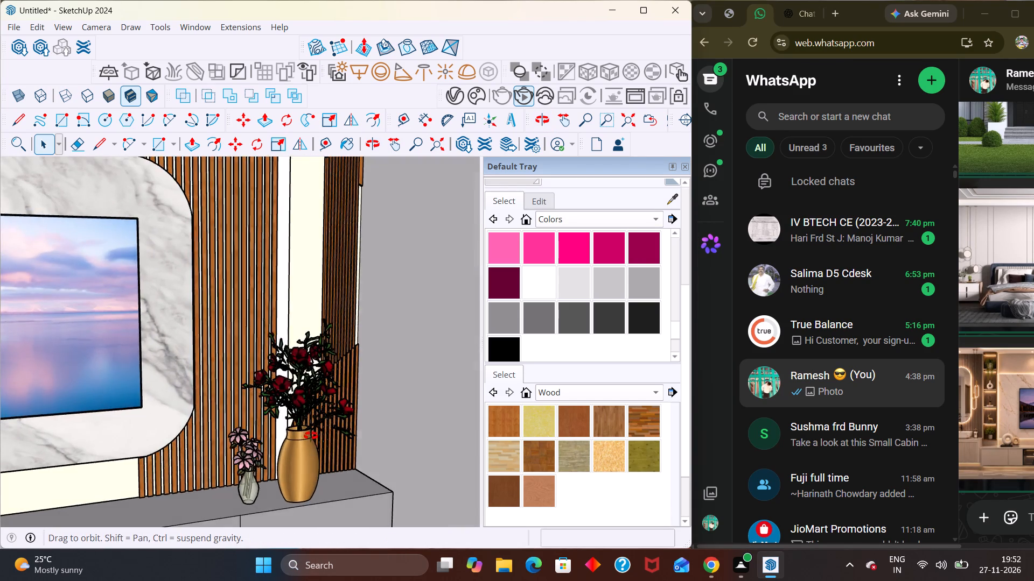
{"action": "middle_click_drag", "start_coordinate": [311, 436], "coordinate": [233, 465]}
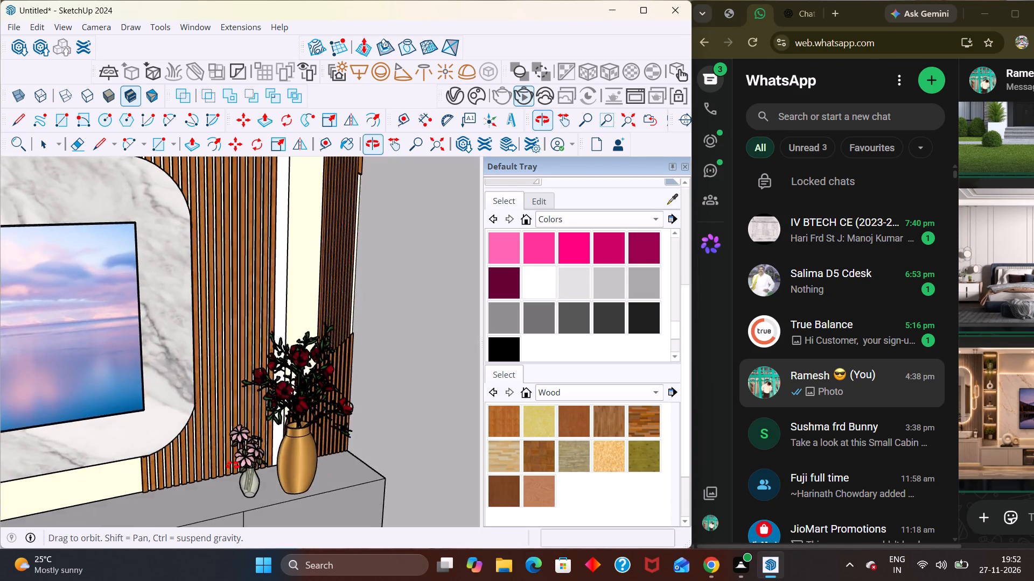
{"action": "middle_click_drag", "start_coordinate": [233, 465], "coordinate": [350, 433]}
{"action": "scroll", "coordinate": [350, 435], "scroll_direction": "up", "scroll_amount": 1}
{"action": "scroll", "coordinate": [350, 395], "scroll_direction": "down", "scroll_amount": 6}
{"action": "scroll", "coordinate": [352, 390], "scroll_direction": "up", "scroll_amount": 2}
{"action": "scroll", "coordinate": [355, 391], "scroll_direction": "down", "scroll_amount": 11}
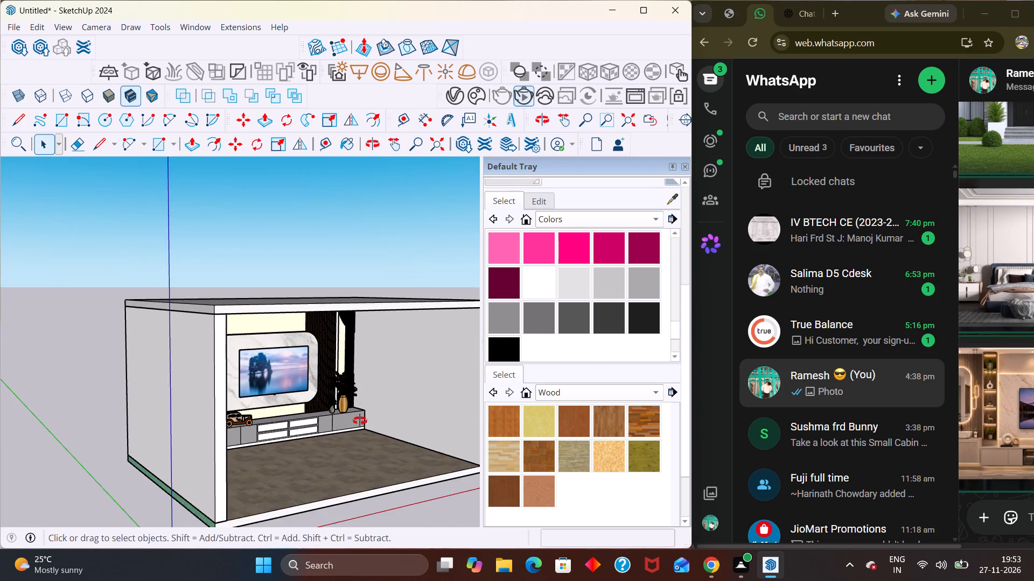
{"action": "middle_click_drag", "start_coordinate": [361, 421], "coordinate": [195, 383]}
{"action": "scroll", "coordinate": [195, 383], "scroll_direction": "up", "scroll_amount": 1}
{"action": "middle_click_drag", "start_coordinate": [213, 389], "coordinate": [260, 423]}
{"action": "scroll", "coordinate": [260, 424], "scroll_direction": "up", "scroll_amount": 1}
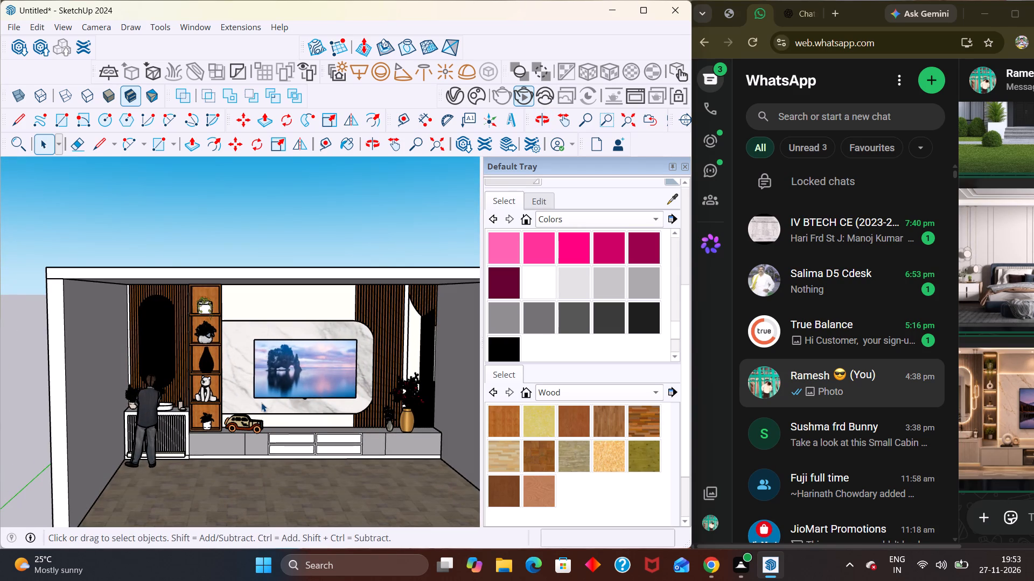
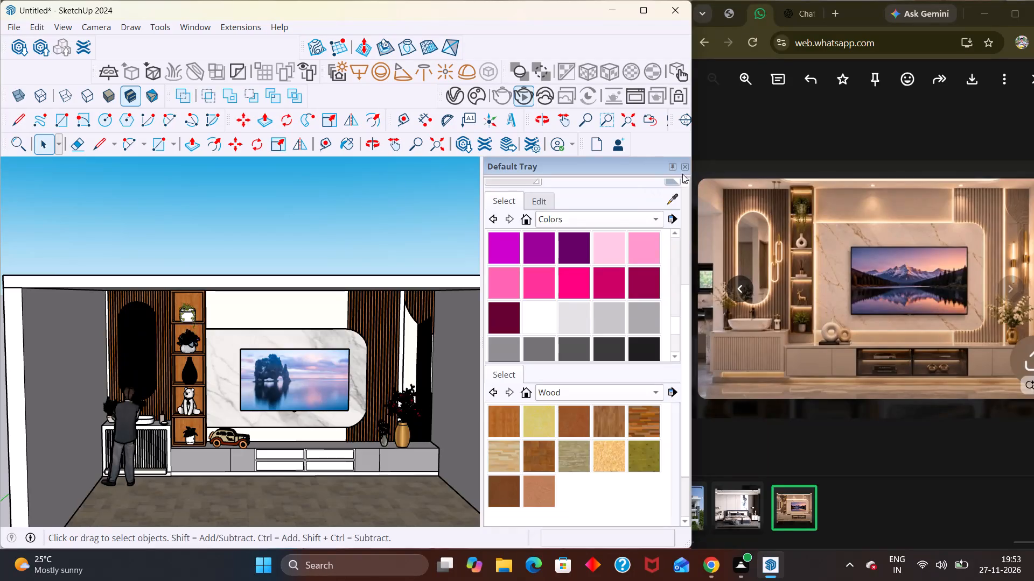
Examine the room's ceiling and TV wall through the open front, from low and tilted angles.
{"action": "left_click", "coordinate": [682, 168]}
{"action": "scroll", "coordinate": [505, 288], "scroll_direction": "down", "scroll_amount": 4}
{"action": "middle_click_drag", "start_coordinate": [490, 382], "coordinate": [459, 346]}
{"action": "scroll", "coordinate": [466, 357], "scroll_direction": "up", "scroll_amount": 3}
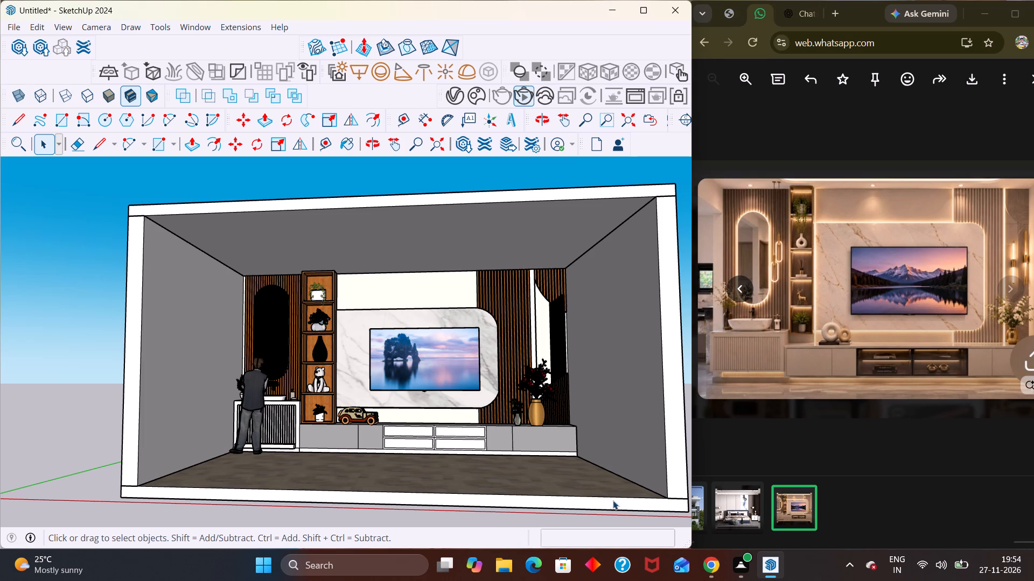
{"action": "scroll", "coordinate": [436, 322], "scroll_direction": "up", "scroll_amount": 2}
{"action": "middle_click_drag", "start_coordinate": [408, 308], "coordinate": [406, 253]}
{"action": "scroll", "coordinate": [406, 253], "scroll_direction": "up", "scroll_amount": 1}
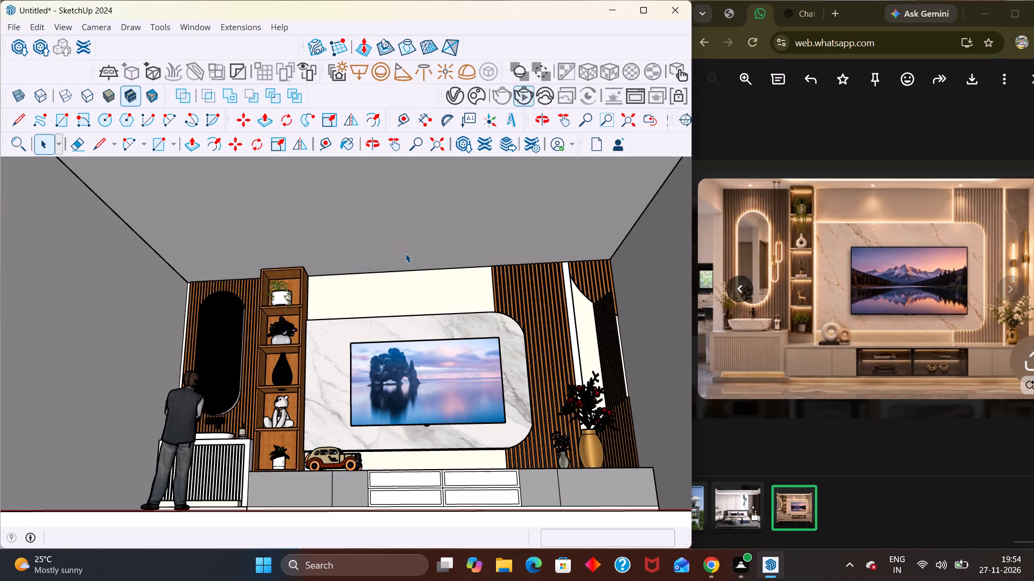
{"action": "scroll", "coordinate": [502, 281], "scroll_direction": "down", "scroll_amount": 3}
{"action": "middle_click_drag", "start_coordinate": [366, 310], "coordinate": [356, 252]}
{"action": "scroll", "coordinate": [358, 267], "scroll_direction": "up", "scroll_amount": 4}
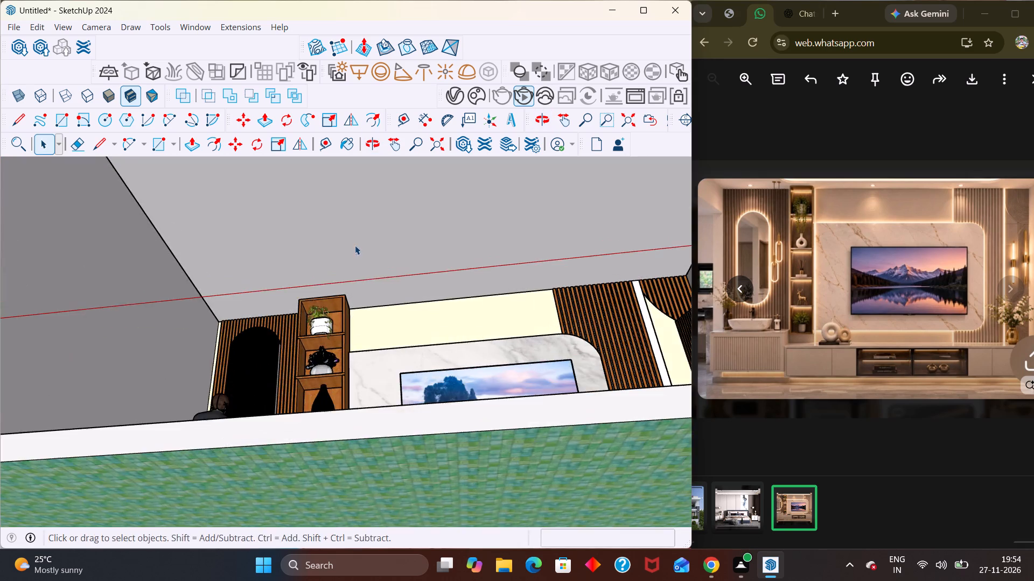
{"action": "middle_click_drag", "start_coordinate": [361, 252], "coordinate": [344, 297]}
{"action": "scroll", "coordinate": [344, 297], "scroll_direction": "down", "scroll_amount": 6}
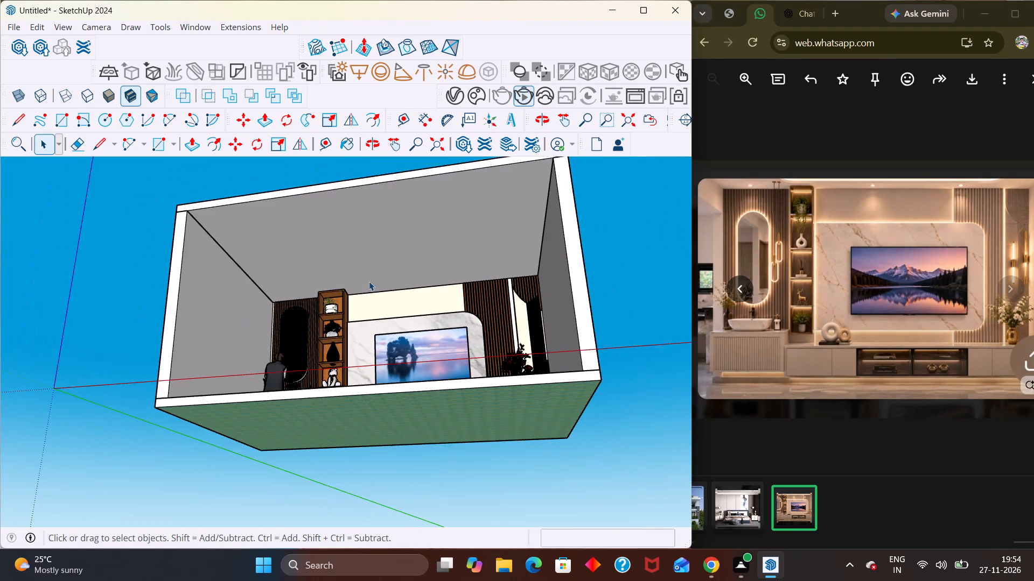
{"action": "scroll", "coordinate": [373, 275], "scroll_direction": "up", "scroll_amount": 4}
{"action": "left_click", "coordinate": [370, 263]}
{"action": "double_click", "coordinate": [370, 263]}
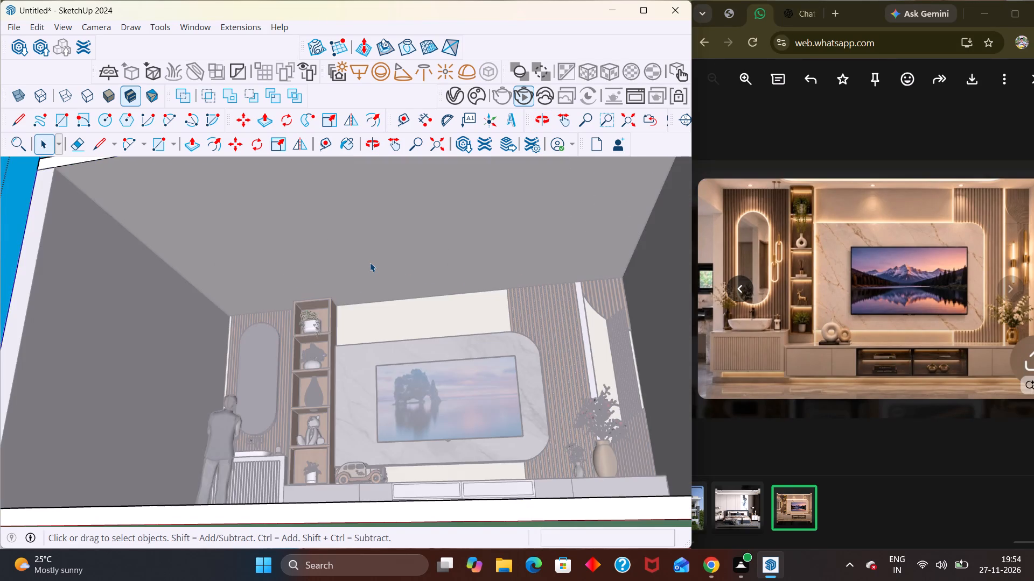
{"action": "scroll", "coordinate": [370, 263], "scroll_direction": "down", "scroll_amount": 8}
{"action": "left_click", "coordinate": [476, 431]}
Inside the room group, draw a ceiling rectangle along the whole TV wall, about 21' 8 9/16" long and 10 1/8" deep.
{"action": "scroll", "coordinate": [430, 278], "scroll_direction": "up", "scroll_amount": 7}
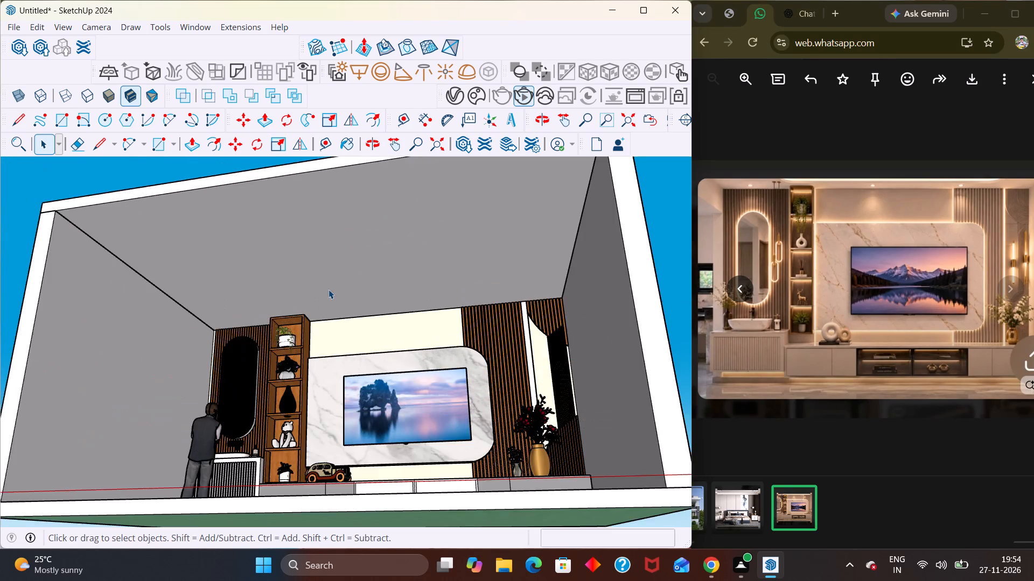
{"action": "middle_click_drag", "start_coordinate": [329, 290], "coordinate": [361, 339]}
{"action": "scroll", "coordinate": [361, 341], "scroll_direction": "up", "scroll_amount": 2}
{"action": "left_click", "coordinate": [341, 281]}
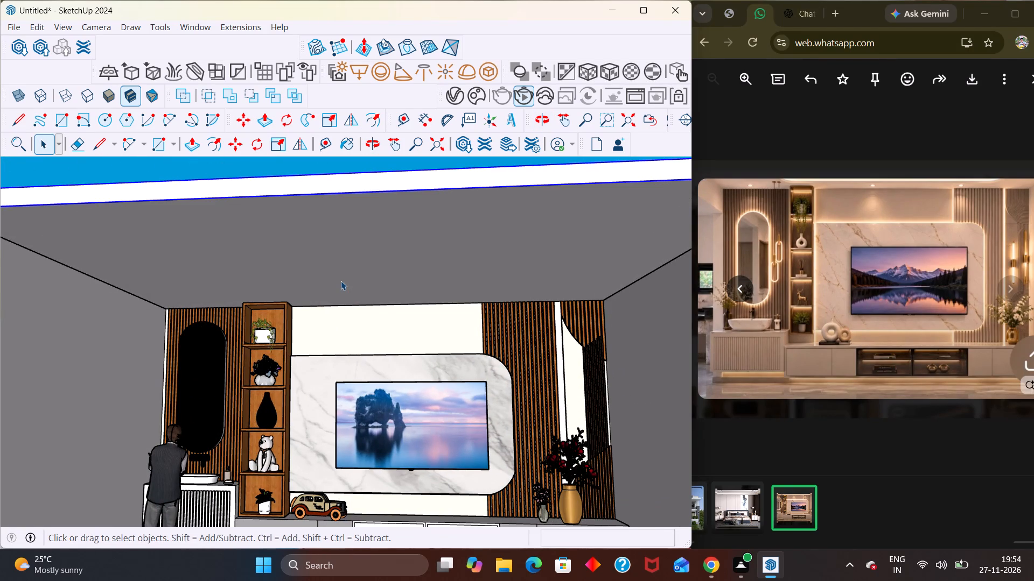
{"action": "double_click", "coordinate": [341, 281]}
{"action": "scroll", "coordinate": [329, 274], "scroll_direction": "down", "scroll_amount": 4}
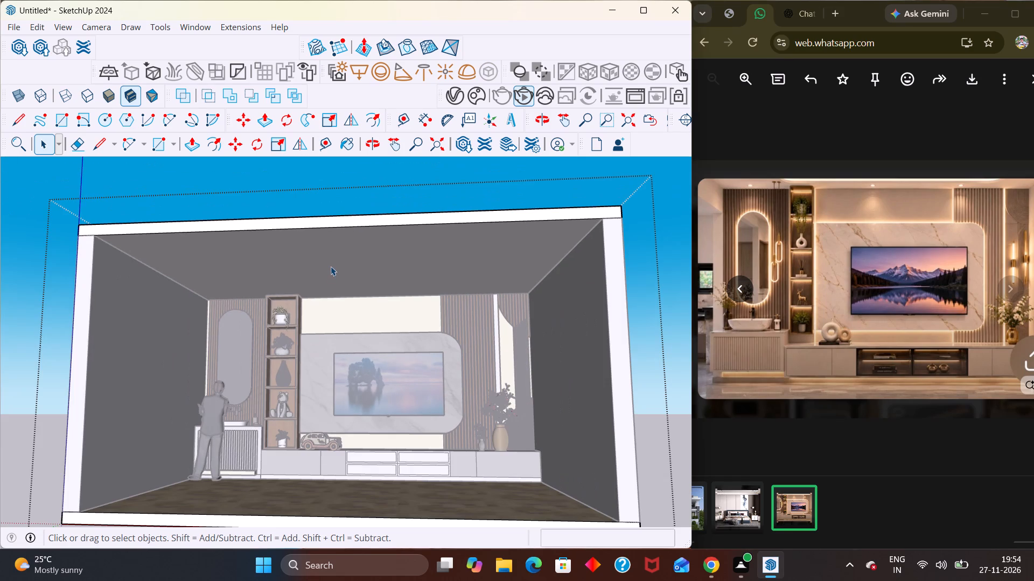
{"action": "key", "text": "r"}
{"action": "scroll", "coordinate": [272, 291], "scroll_direction": "up", "scroll_amount": 3}
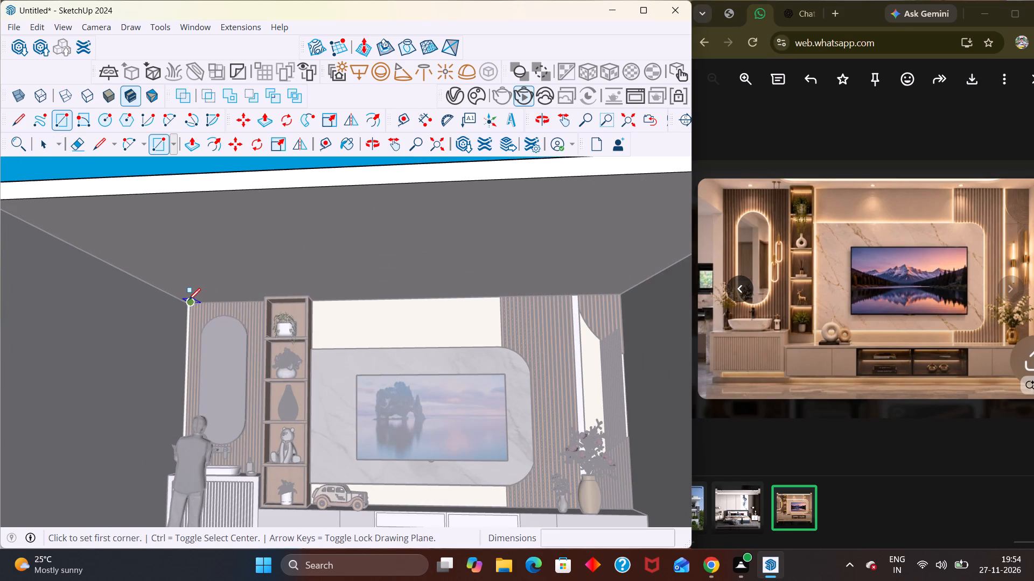
{"action": "scroll", "coordinate": [185, 300], "scroll_direction": "up", "scroll_amount": 11}
{"action": "left_click", "coordinate": [188, 308]}
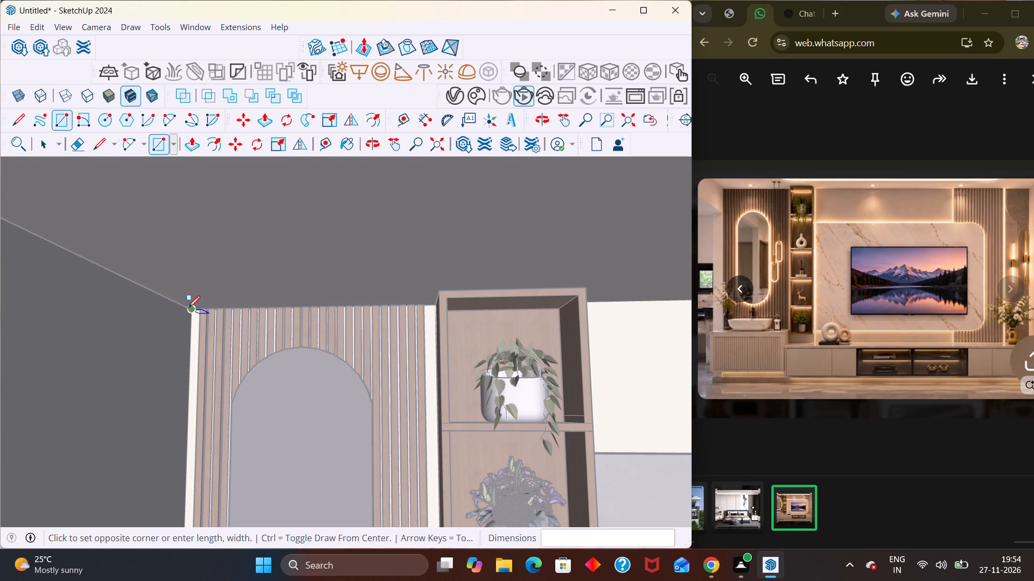
{"action": "scroll", "coordinate": [196, 274], "scroll_direction": "down", "scroll_amount": 5}
{"action": "scroll", "coordinate": [370, 271], "scroll_direction": "down", "scroll_amount": 9}
{"action": "scroll", "coordinate": [479, 268], "scroll_direction": "down", "scroll_amount": 2}
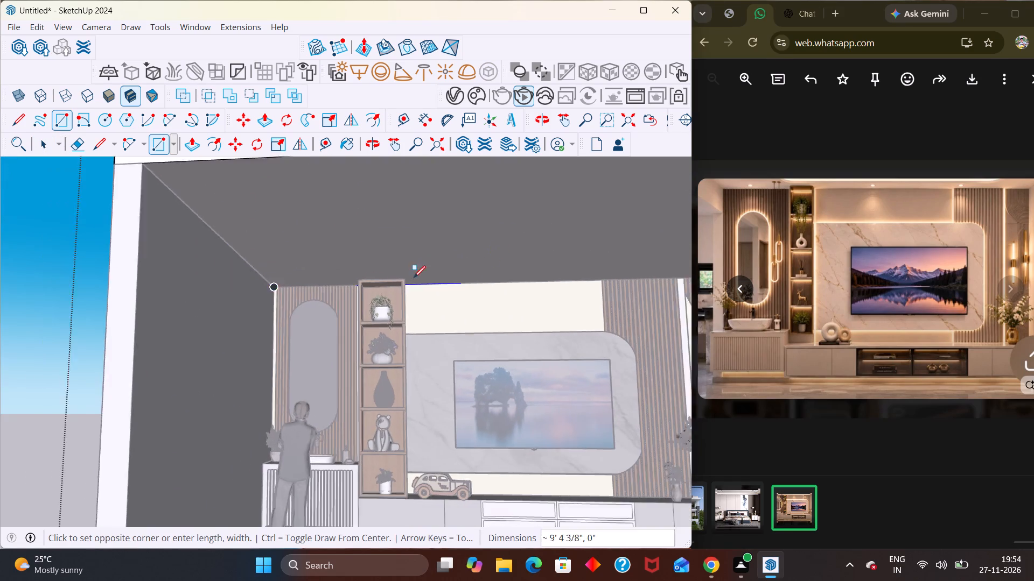
{"action": "scroll", "coordinate": [414, 278], "scroll_direction": "down", "scroll_amount": 6}
{"action": "scroll", "coordinate": [604, 249], "scroll_direction": "up", "scroll_amount": 13}
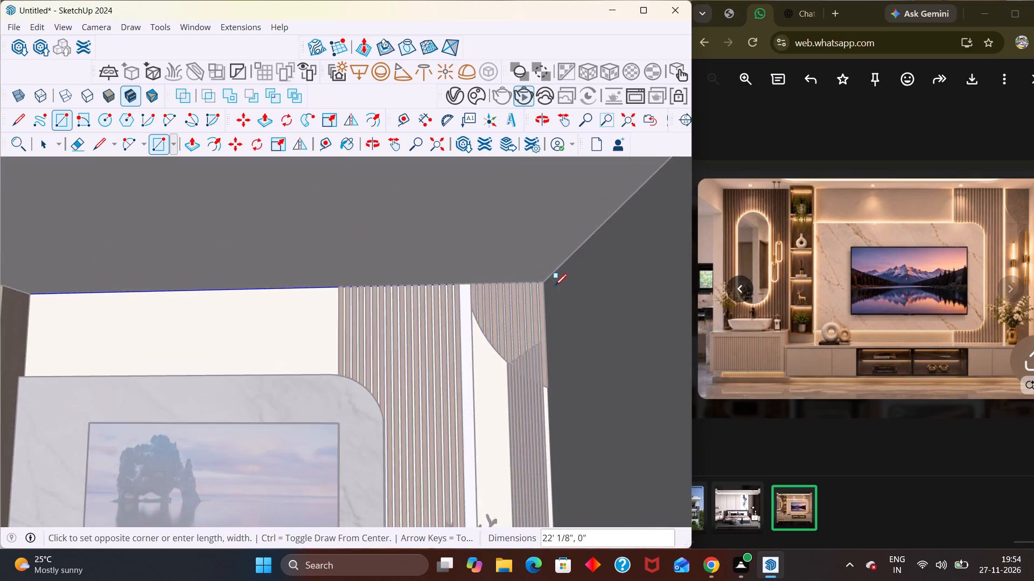
{"action": "scroll", "coordinate": [555, 286], "scroll_direction": "up", "scroll_amount": 6}
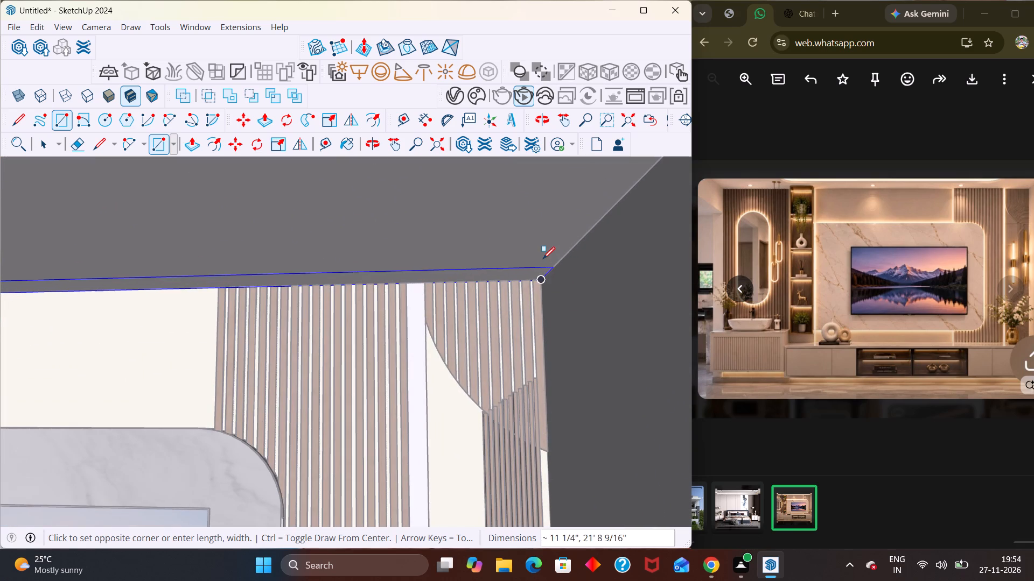
{"action": "scroll", "coordinate": [555, 276], "scroll_direction": "up", "scroll_amount": 5}
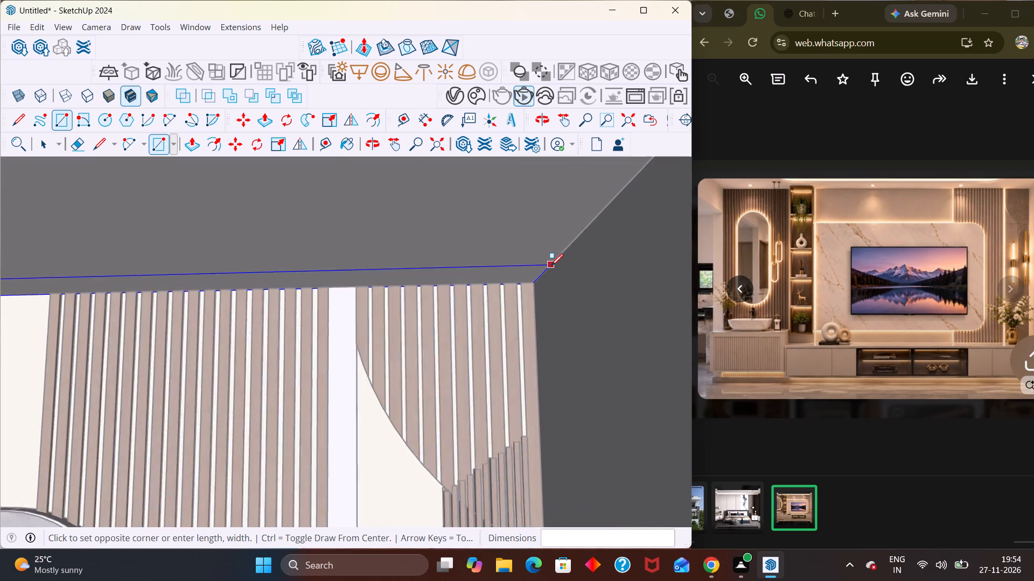
{"action": "scroll", "coordinate": [551, 266], "scroll_direction": "up", "scroll_amount": 13}
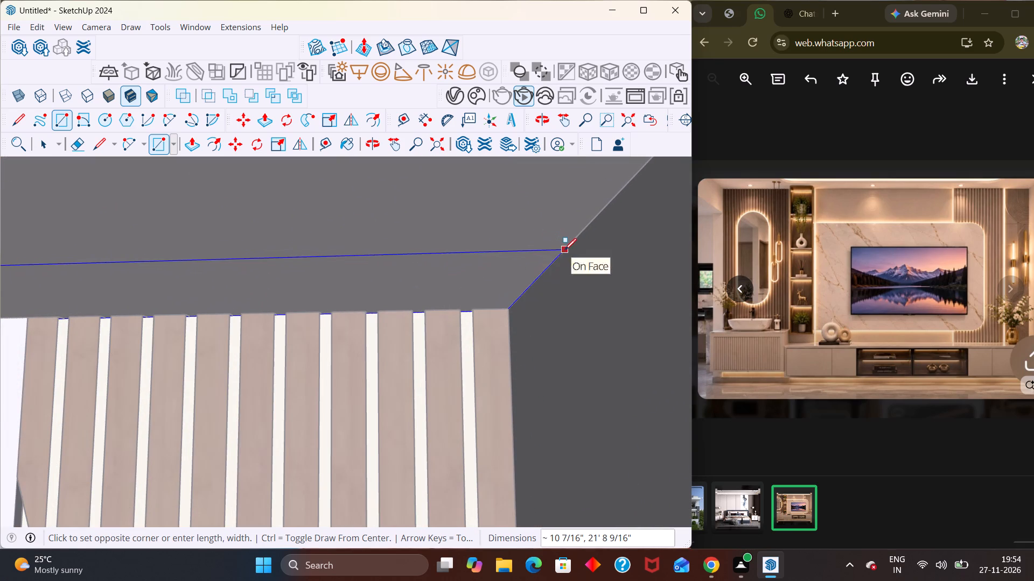
{"action": "left_click", "coordinate": [564, 254]}
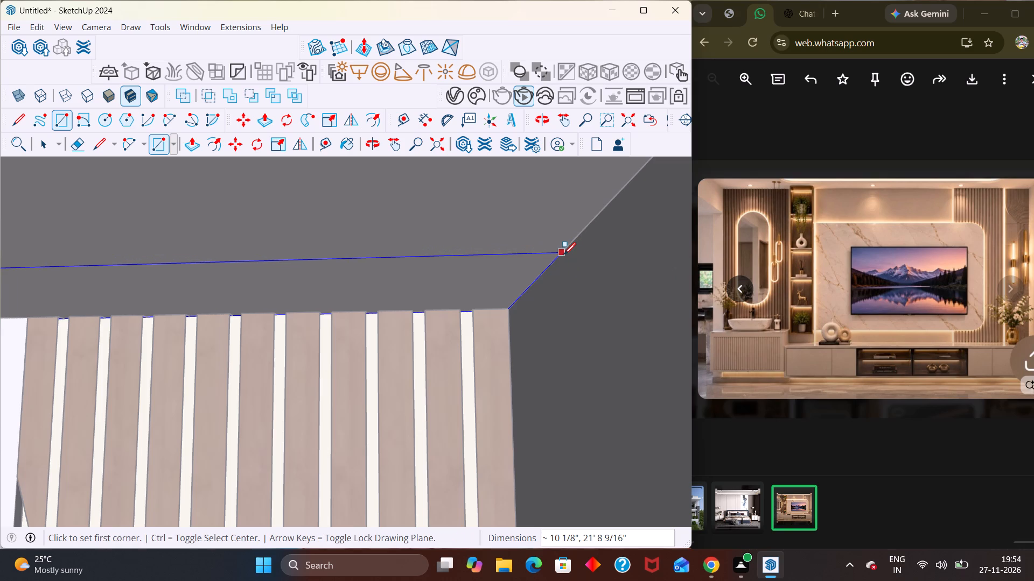
Make the narrow ceiling strip along the TV wall, with its edges, a separate group.
{"action": "scroll", "coordinate": [564, 254], "scroll_direction": "down", "scroll_amount": 10}
{"action": "key", "text": "space"}
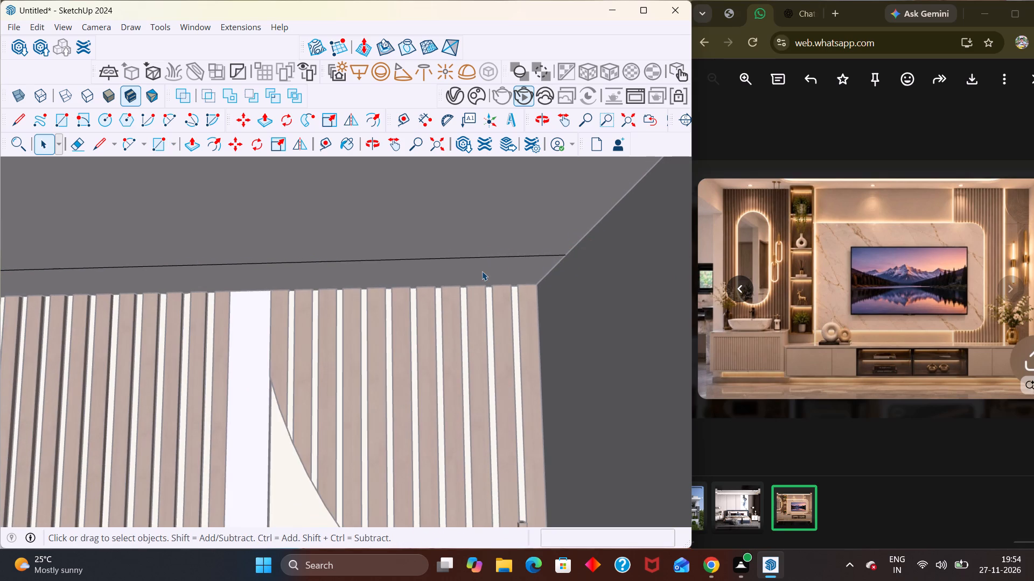
{"action": "left_click", "coordinate": [482, 271]}
{"action": "double_click", "coordinate": [482, 271]}
{"action": "right_click", "coordinate": [482, 271]}
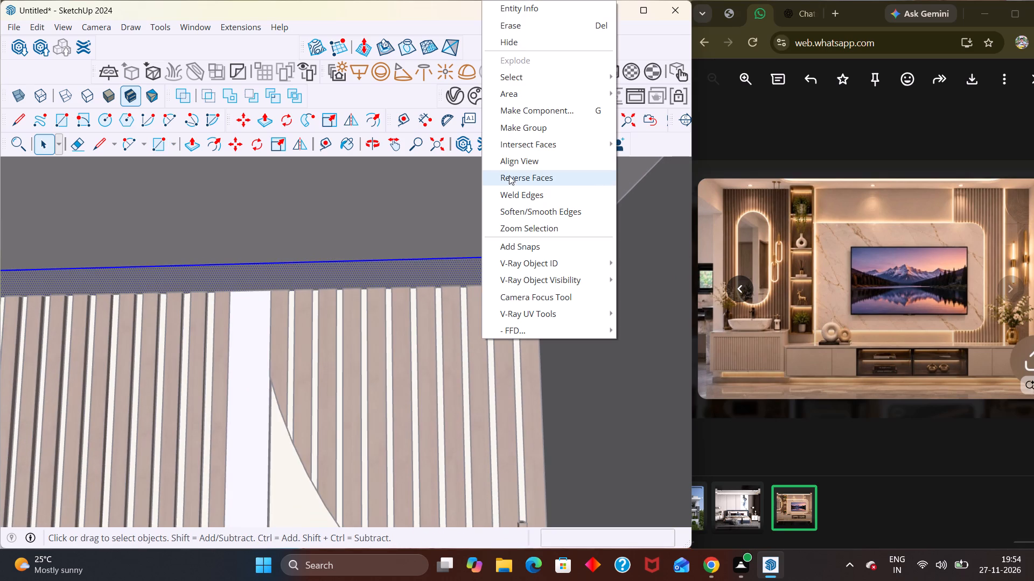
{"action": "left_click", "coordinate": [526, 132]}
Open the strip group and push/pull its face down from the ceiling to a thickness of about 11/16".
{"action": "double_click", "coordinate": [452, 275]}
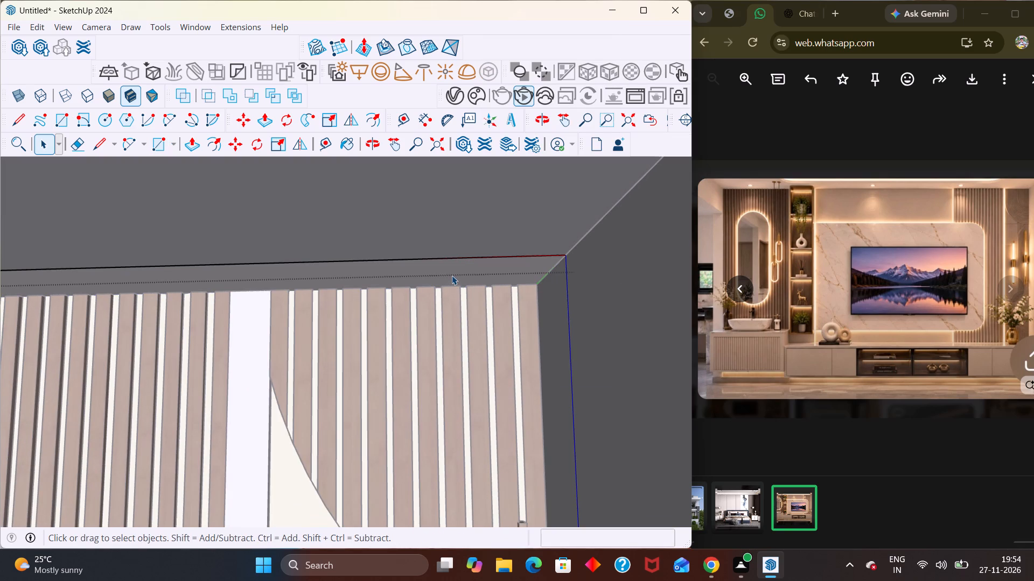
{"action": "left_click", "coordinate": [452, 275]}
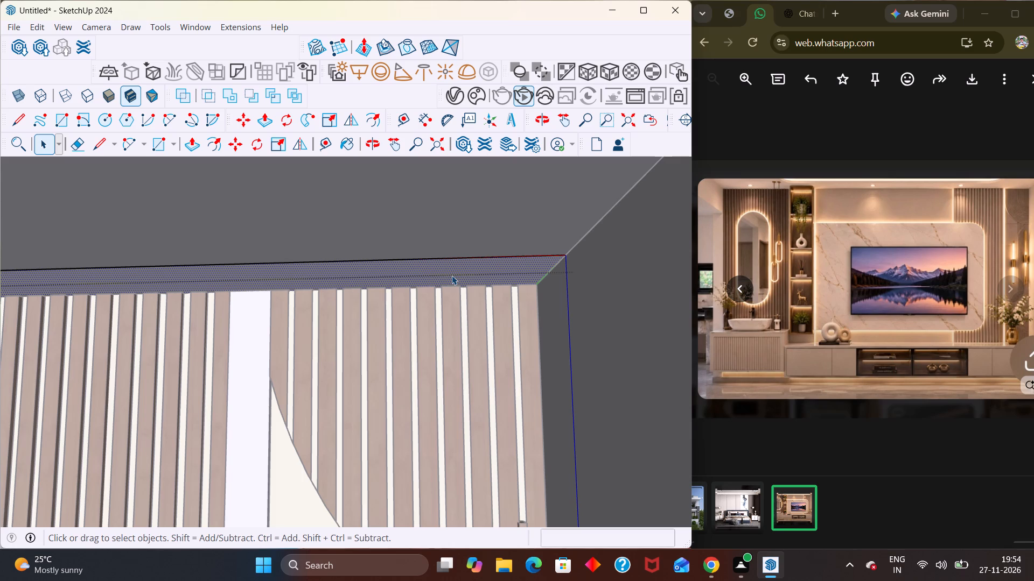
{"action": "key", "text": "p"}
{"action": "left_click", "coordinate": [452, 270]}
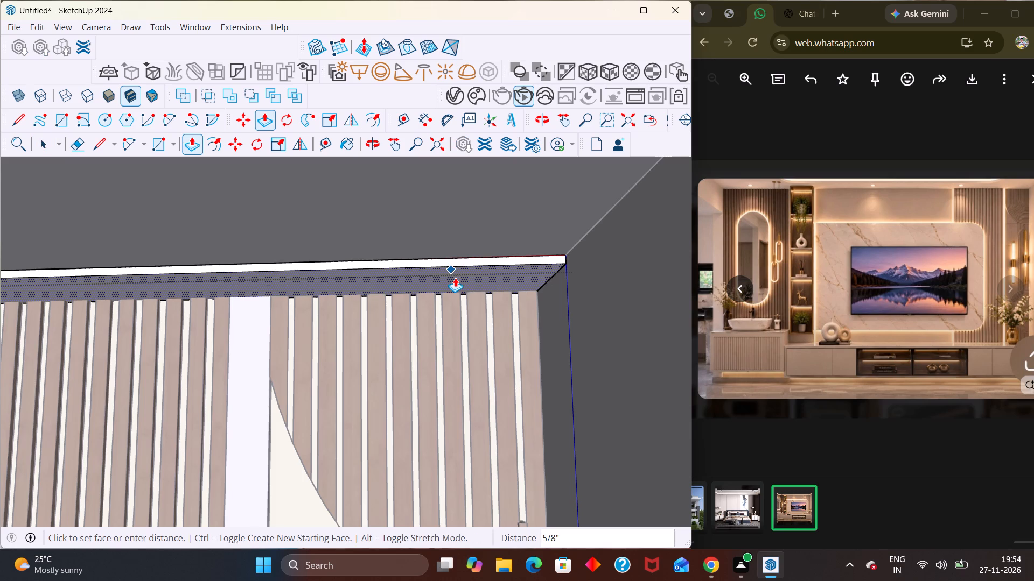
{"action": "scroll", "coordinate": [455, 278], "scroll_direction": "up", "scroll_amount": 4}
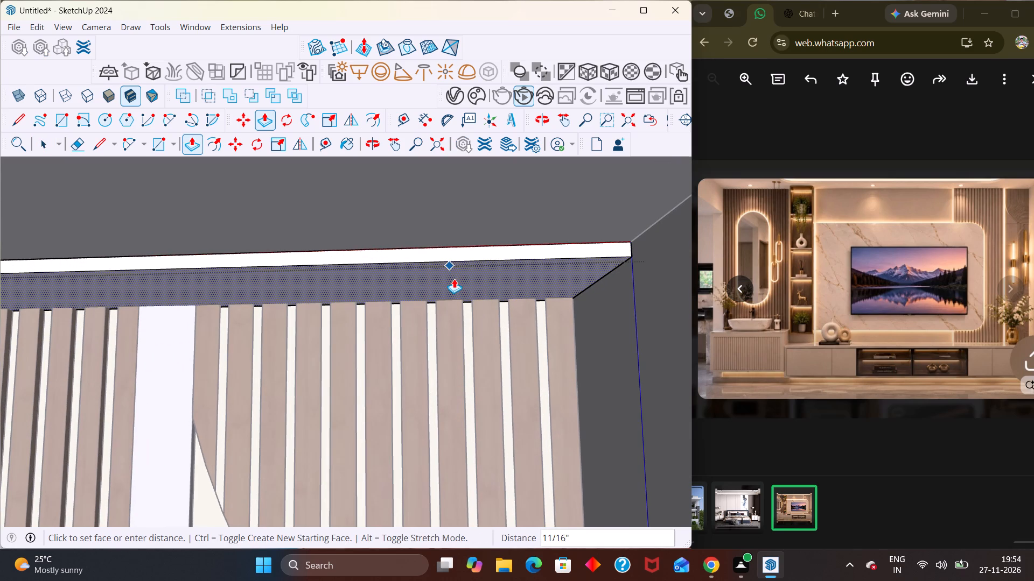
{"action": "left_click", "coordinate": [454, 279]}
{"action": "scroll", "coordinate": [477, 270], "scroll_direction": "down", "scroll_amount": 11}
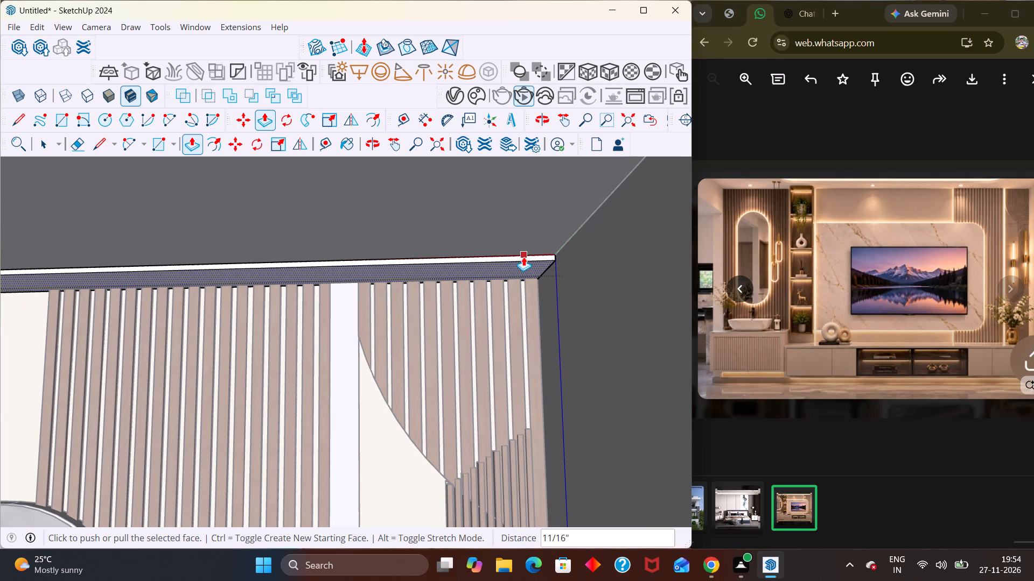
Paint the ceiling strip's front edge and underside with the cream colour sampled from the wall, and leave the groups.
{"action": "key", "text": "space"}
{"action": "scroll", "coordinate": [440, 278], "scroll_direction": "up", "scroll_amount": 3}
{"action": "middle_click_drag", "start_coordinate": [441, 276], "coordinate": [462, 323]}
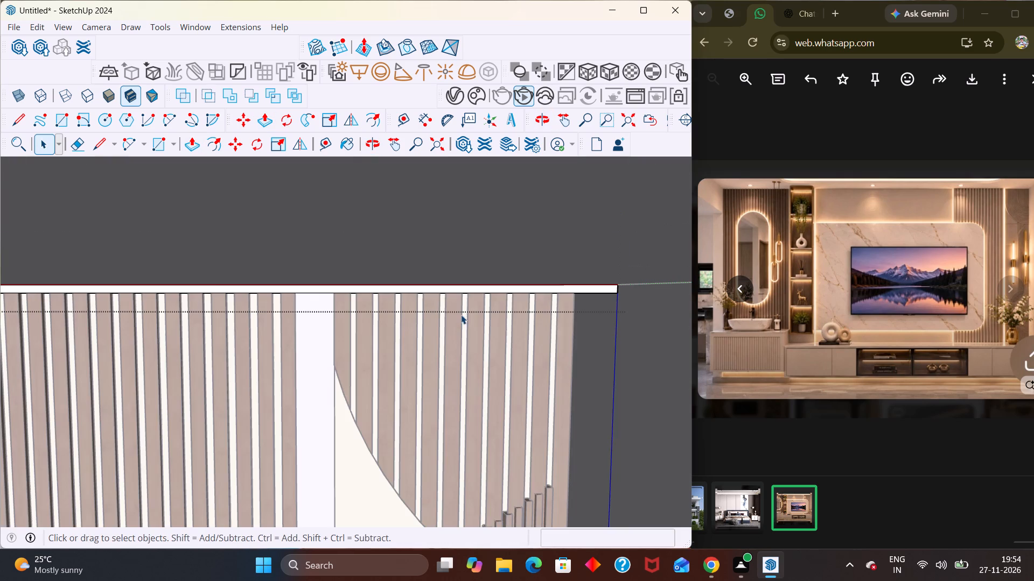
{"action": "key", "text": "b"}
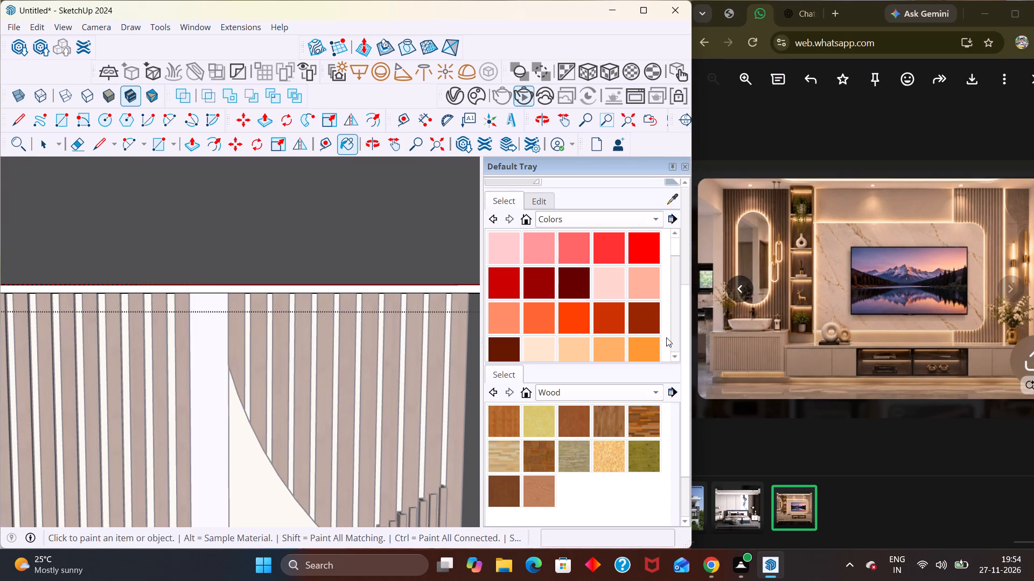
{"action": "left_click", "coordinate": [672, 198]}
{"action": "left_click", "coordinate": [249, 449]}
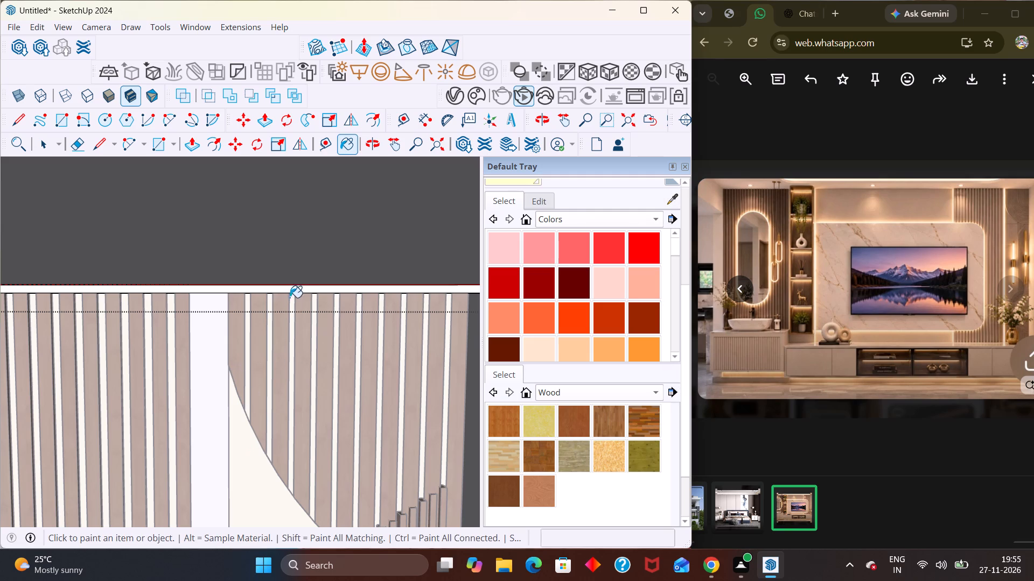
{"action": "left_click", "coordinate": [291, 292]}
{"action": "scroll", "coordinate": [291, 292], "scroll_direction": "down", "scroll_amount": 4}
{"action": "middle_click_drag", "start_coordinate": [303, 332], "coordinate": [309, 228]}
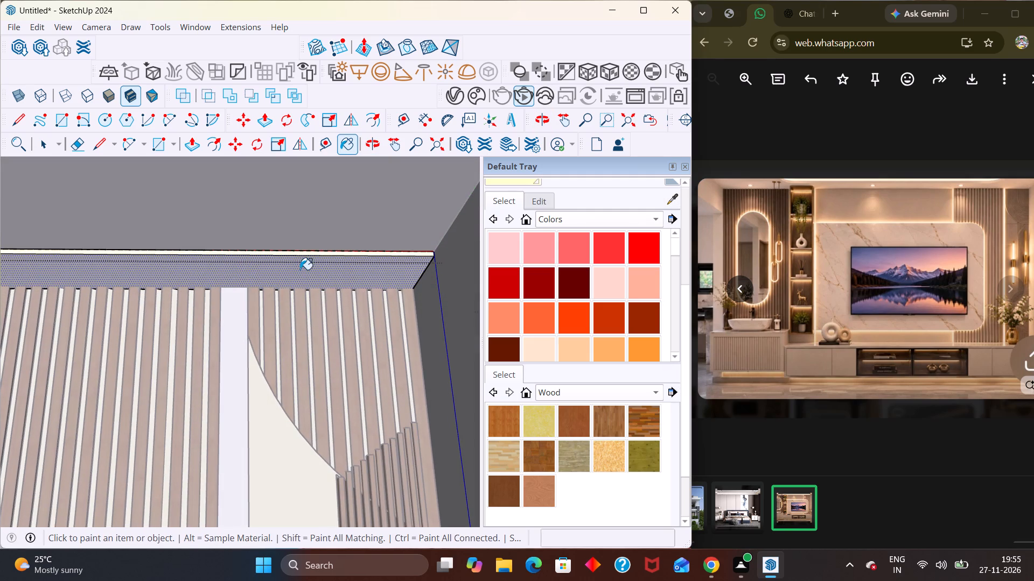
{"action": "left_click", "coordinate": [300, 270]}
{"action": "scroll", "coordinate": [302, 266], "scroll_direction": "down", "scroll_amount": 17}
{"action": "scroll", "coordinate": [325, 285], "scroll_direction": "up", "scroll_amount": 1}
{"action": "scroll", "coordinate": [330, 289], "scroll_direction": "down", "scroll_amount": 7}
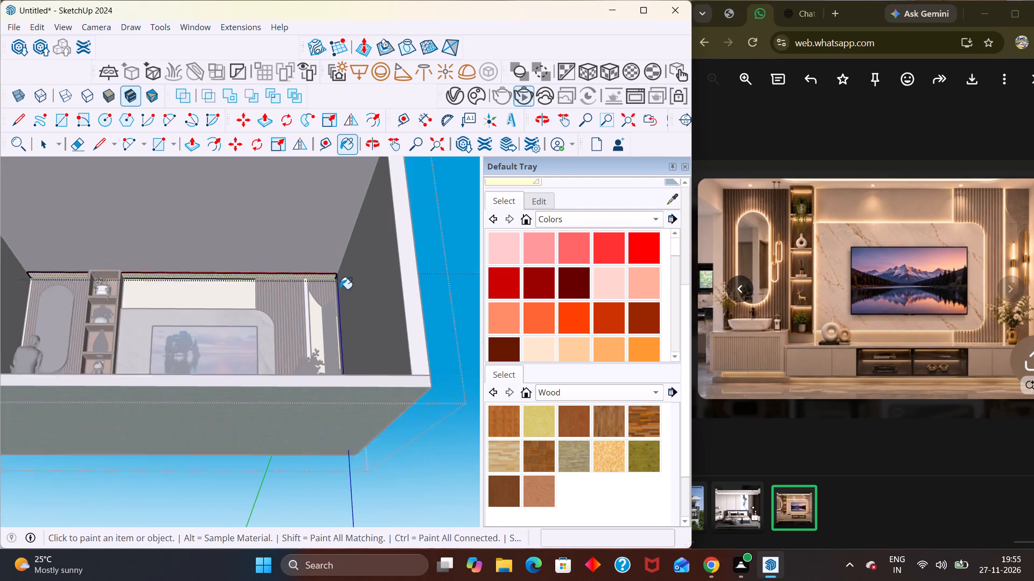
{"action": "key", "text": "space"}
{"action": "left_click", "coordinate": [347, 454]}
{"action": "left_click", "coordinate": [389, 481]}
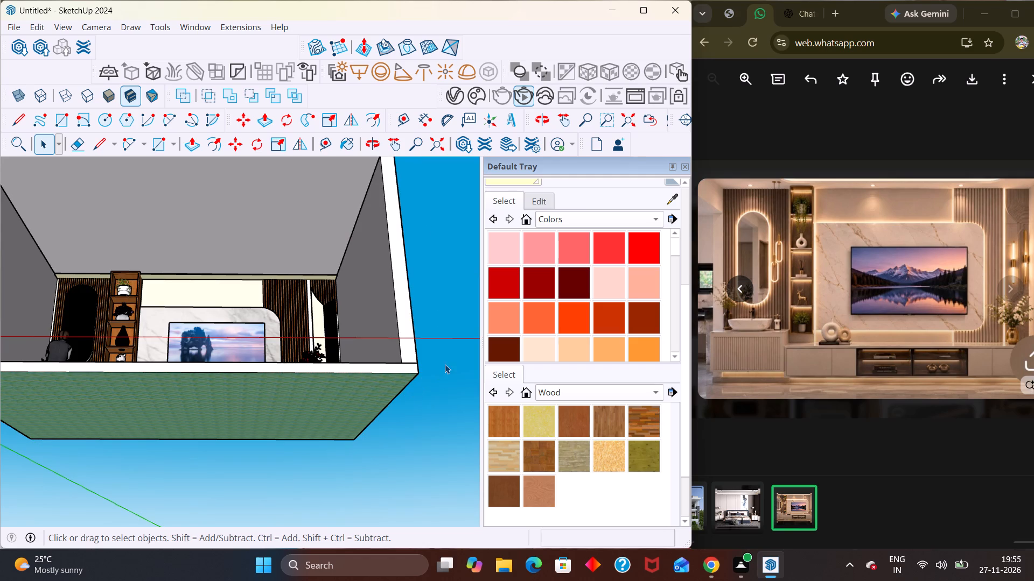
{"action": "left_click", "coordinate": [459, 402]}
Reopen the ceiling strip group and pull its front edge about 11 13/16" further out into the room.
{"action": "scroll", "coordinate": [352, 407], "scroll_direction": "down", "scroll_amount": 4}
{"action": "scroll", "coordinate": [281, 309], "scroll_direction": "up", "scroll_amount": 7}
{"action": "middle_click_drag", "start_coordinate": [218, 336], "coordinate": [214, 288]}
{"action": "scroll", "coordinate": [207, 336], "scroll_direction": "up", "scroll_amount": 7}
{"action": "middle_click_drag", "start_coordinate": [205, 350], "coordinate": [200, 306]}
{"action": "scroll", "coordinate": [208, 338], "scroll_direction": "up", "scroll_amount": 4}
{"action": "double_click", "coordinate": [208, 345]}
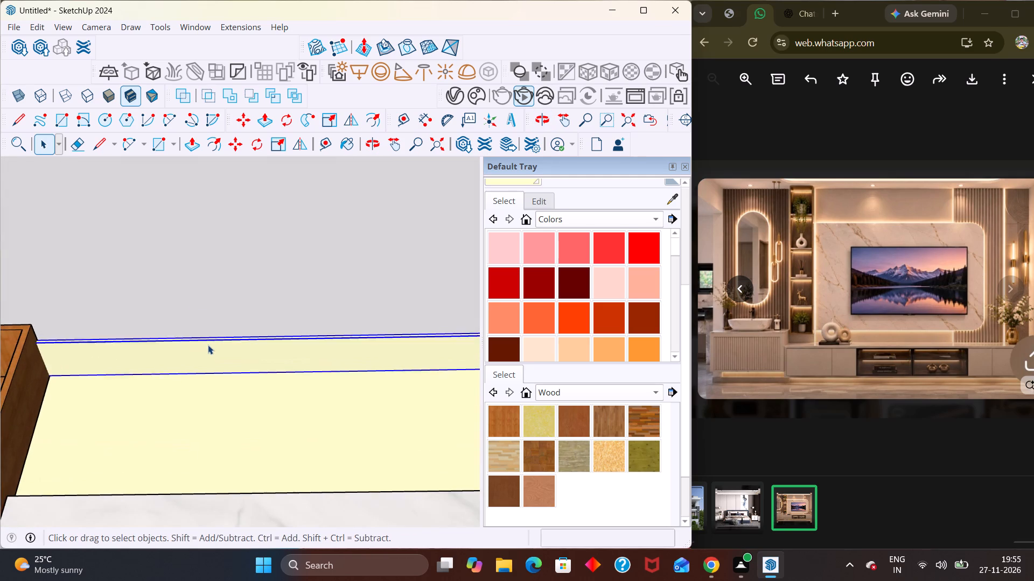
{"action": "left_click", "coordinate": [208, 345]}
{"action": "double_click", "coordinate": [208, 345]}
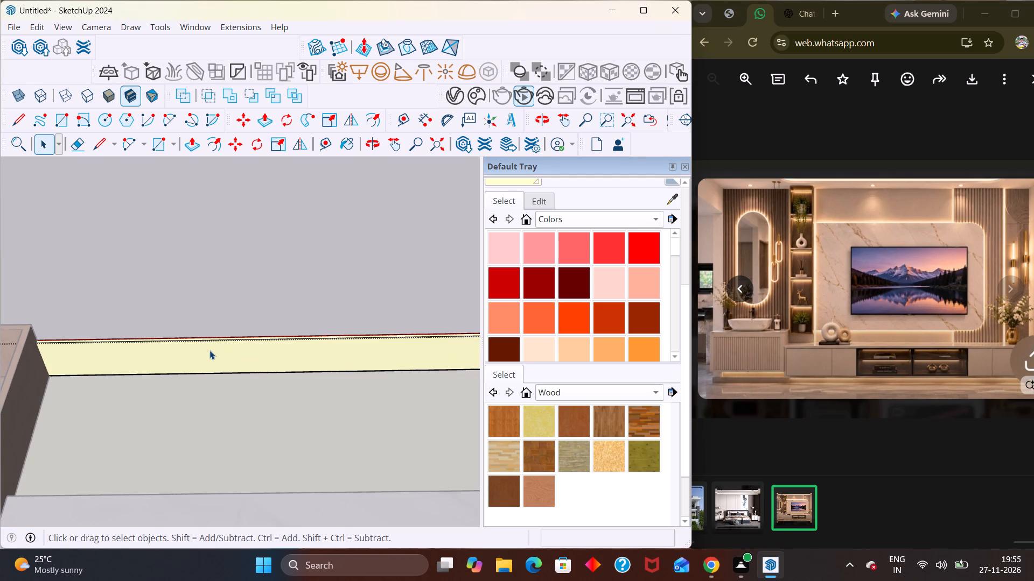
{"action": "key", "text": "p"}
{"action": "middle_click_drag", "start_coordinate": [211, 336], "coordinate": [220, 384]}
{"action": "scroll", "coordinate": [220, 377], "scroll_direction": "up", "scroll_amount": 2}
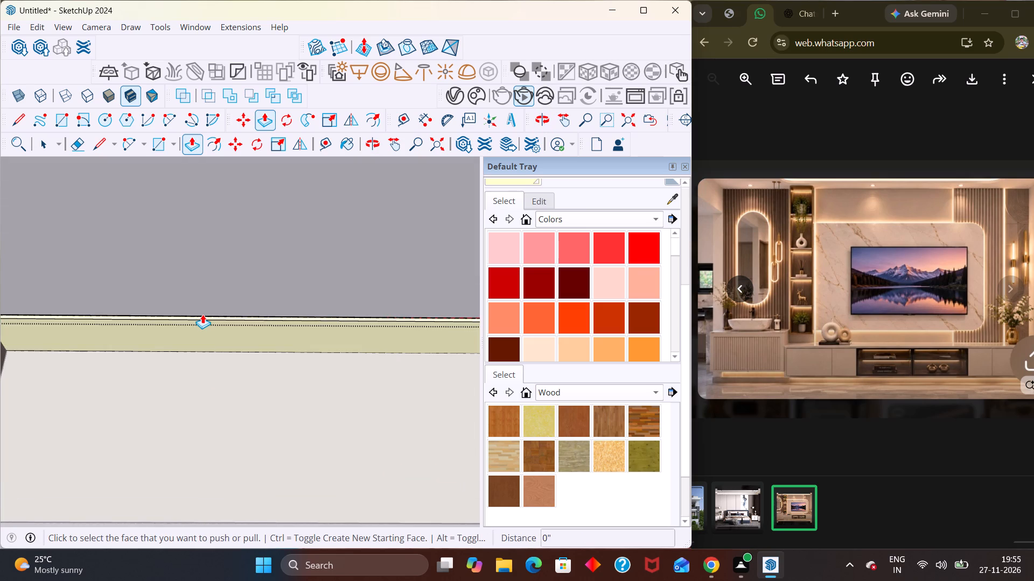
{"action": "left_click", "coordinate": [202, 314]}
{"action": "middle_click_drag", "start_coordinate": [198, 322], "coordinate": [200, 373]}
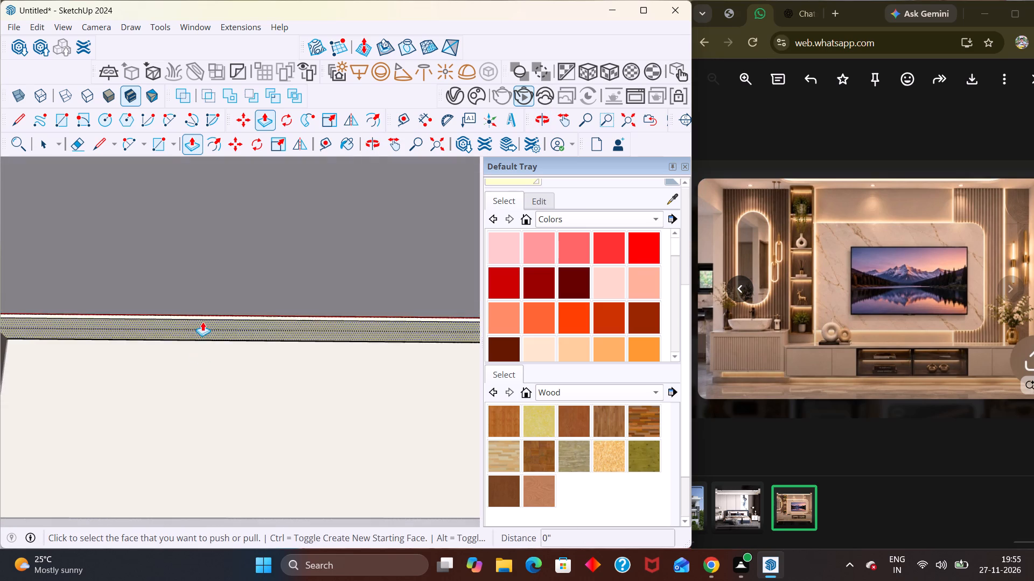
{"action": "left_click", "coordinate": [198, 318]}
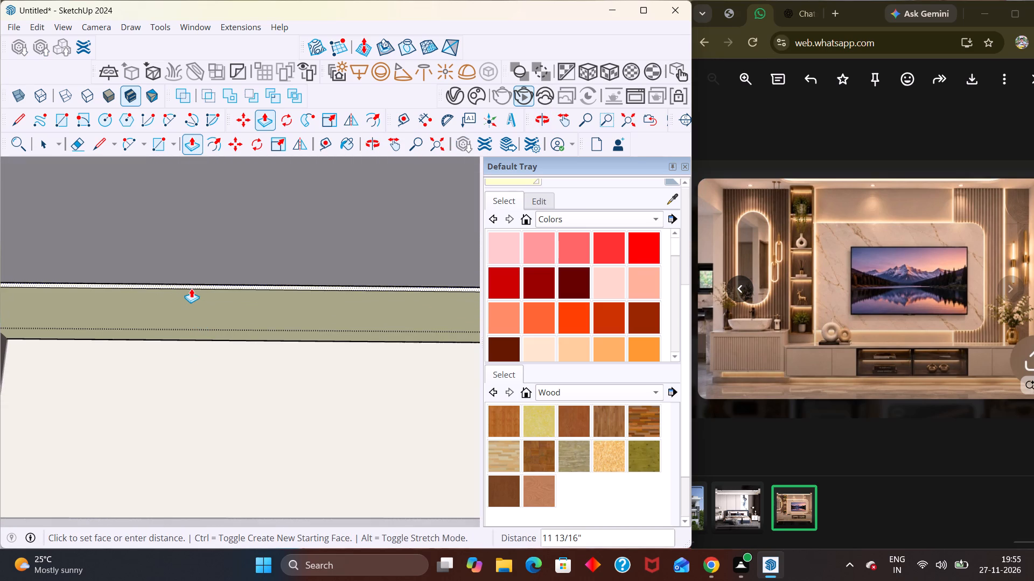
{"action": "left_click", "coordinate": [191, 288]}
{"action": "scroll", "coordinate": [196, 277], "scroll_direction": "down", "scroll_amount": 8}
{"action": "scroll", "coordinate": [227, 272], "scroll_direction": "up", "scroll_amount": 1}
{"action": "scroll", "coordinate": [228, 277], "scroll_direction": "down", "scroll_amount": 15}
{"action": "key", "text": "space"}
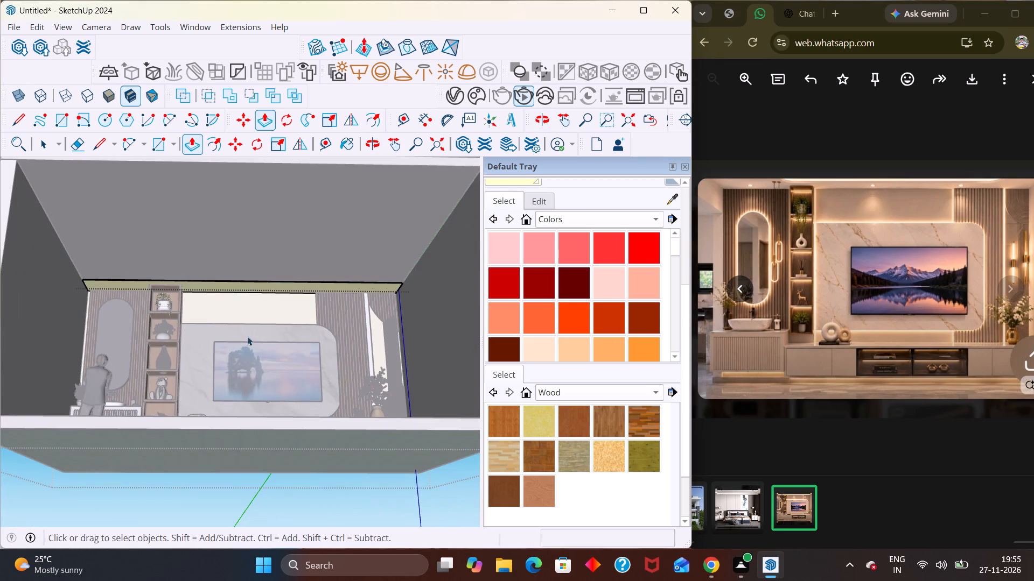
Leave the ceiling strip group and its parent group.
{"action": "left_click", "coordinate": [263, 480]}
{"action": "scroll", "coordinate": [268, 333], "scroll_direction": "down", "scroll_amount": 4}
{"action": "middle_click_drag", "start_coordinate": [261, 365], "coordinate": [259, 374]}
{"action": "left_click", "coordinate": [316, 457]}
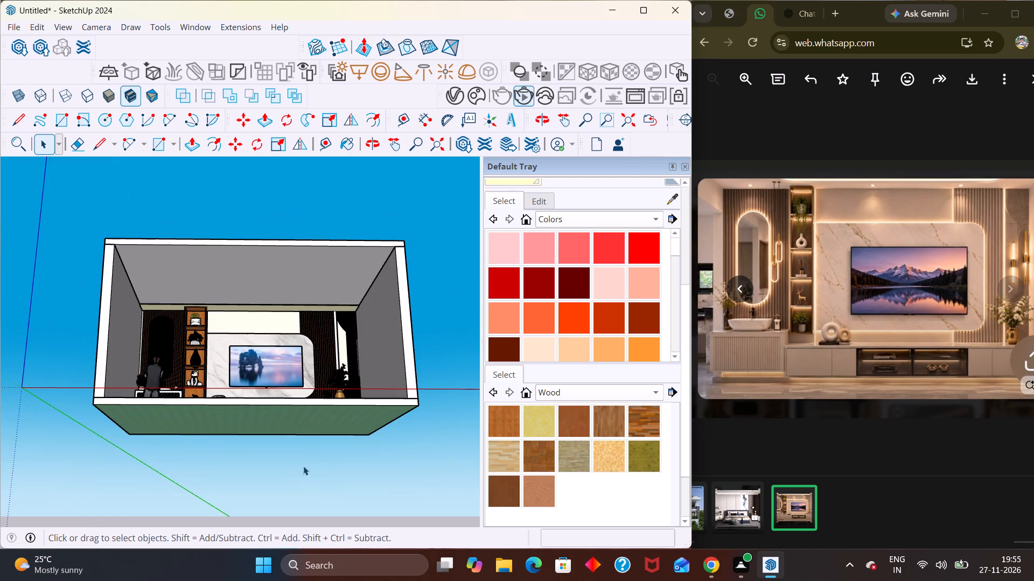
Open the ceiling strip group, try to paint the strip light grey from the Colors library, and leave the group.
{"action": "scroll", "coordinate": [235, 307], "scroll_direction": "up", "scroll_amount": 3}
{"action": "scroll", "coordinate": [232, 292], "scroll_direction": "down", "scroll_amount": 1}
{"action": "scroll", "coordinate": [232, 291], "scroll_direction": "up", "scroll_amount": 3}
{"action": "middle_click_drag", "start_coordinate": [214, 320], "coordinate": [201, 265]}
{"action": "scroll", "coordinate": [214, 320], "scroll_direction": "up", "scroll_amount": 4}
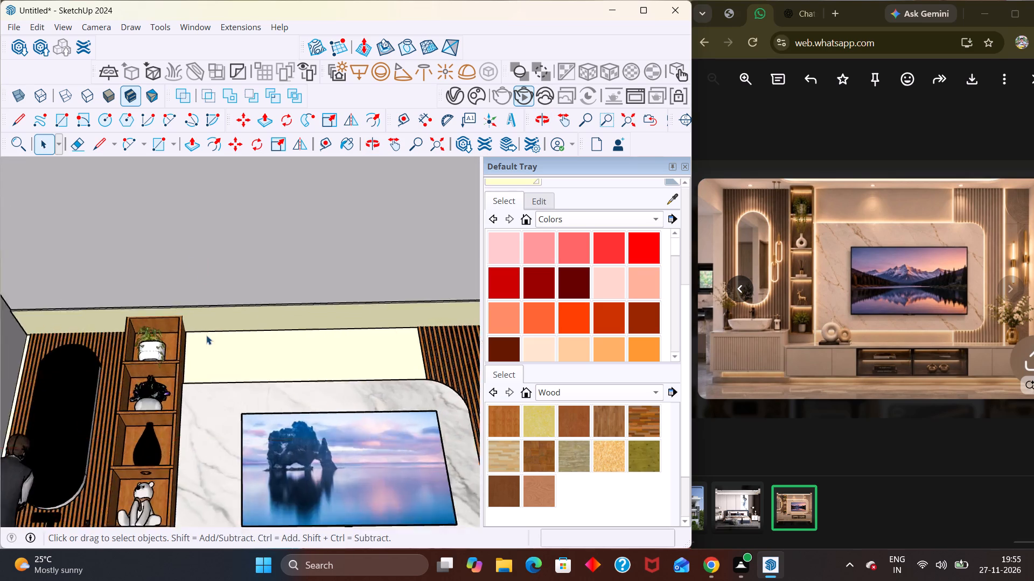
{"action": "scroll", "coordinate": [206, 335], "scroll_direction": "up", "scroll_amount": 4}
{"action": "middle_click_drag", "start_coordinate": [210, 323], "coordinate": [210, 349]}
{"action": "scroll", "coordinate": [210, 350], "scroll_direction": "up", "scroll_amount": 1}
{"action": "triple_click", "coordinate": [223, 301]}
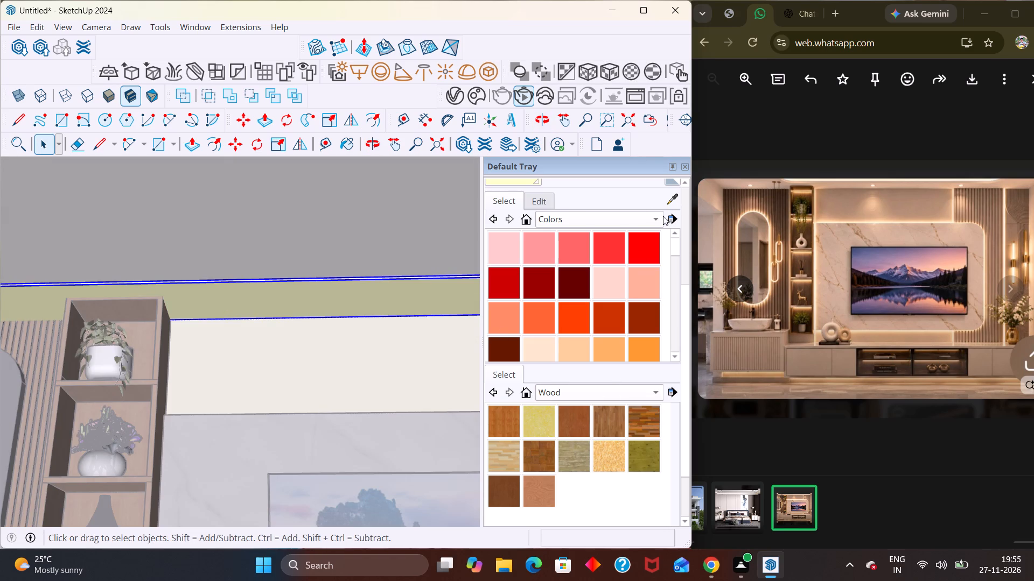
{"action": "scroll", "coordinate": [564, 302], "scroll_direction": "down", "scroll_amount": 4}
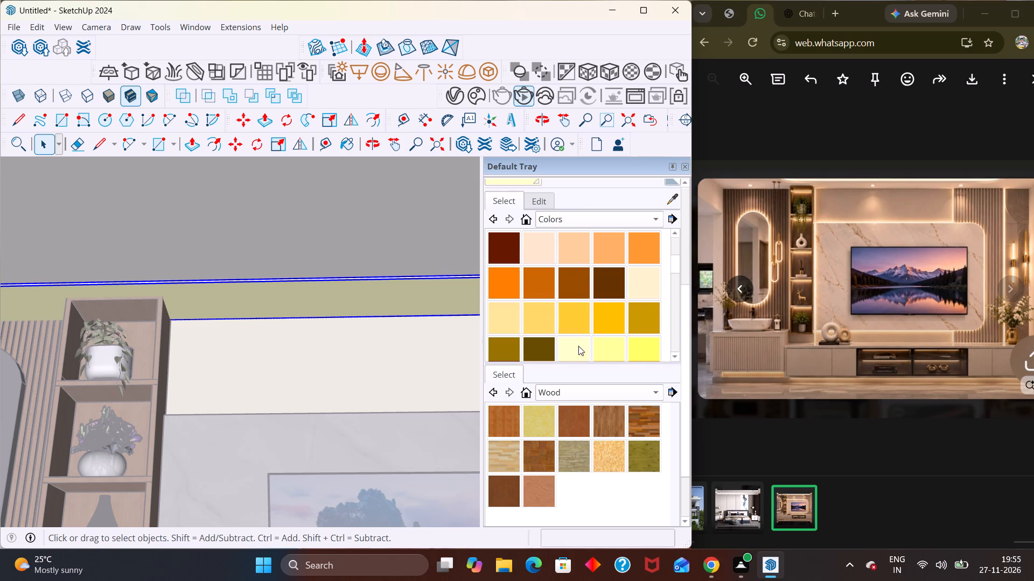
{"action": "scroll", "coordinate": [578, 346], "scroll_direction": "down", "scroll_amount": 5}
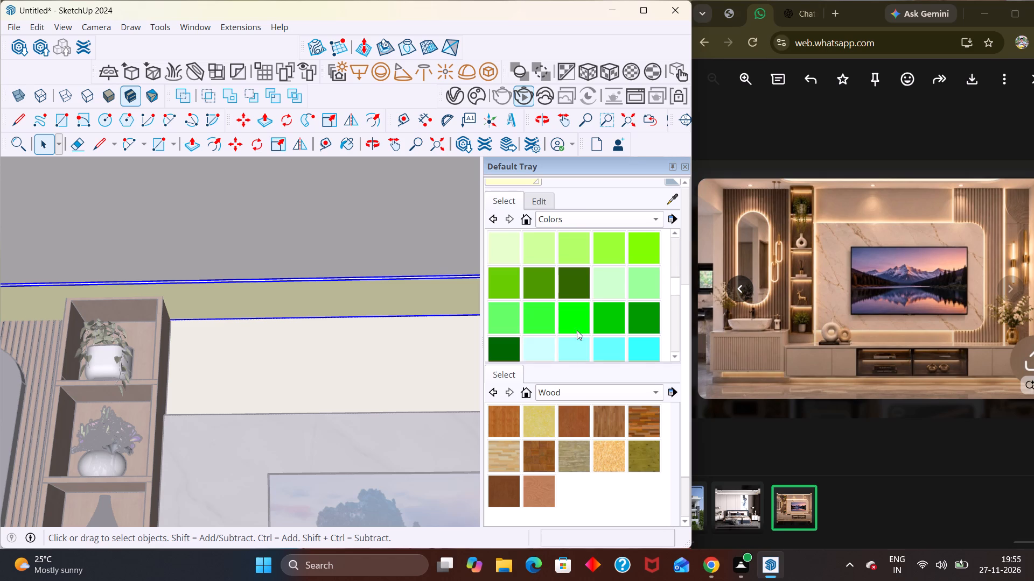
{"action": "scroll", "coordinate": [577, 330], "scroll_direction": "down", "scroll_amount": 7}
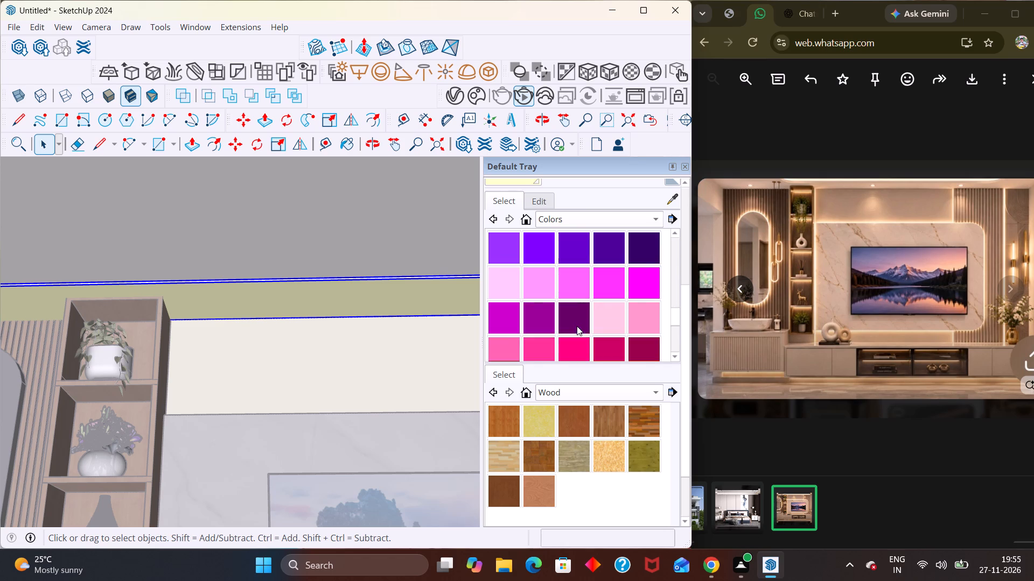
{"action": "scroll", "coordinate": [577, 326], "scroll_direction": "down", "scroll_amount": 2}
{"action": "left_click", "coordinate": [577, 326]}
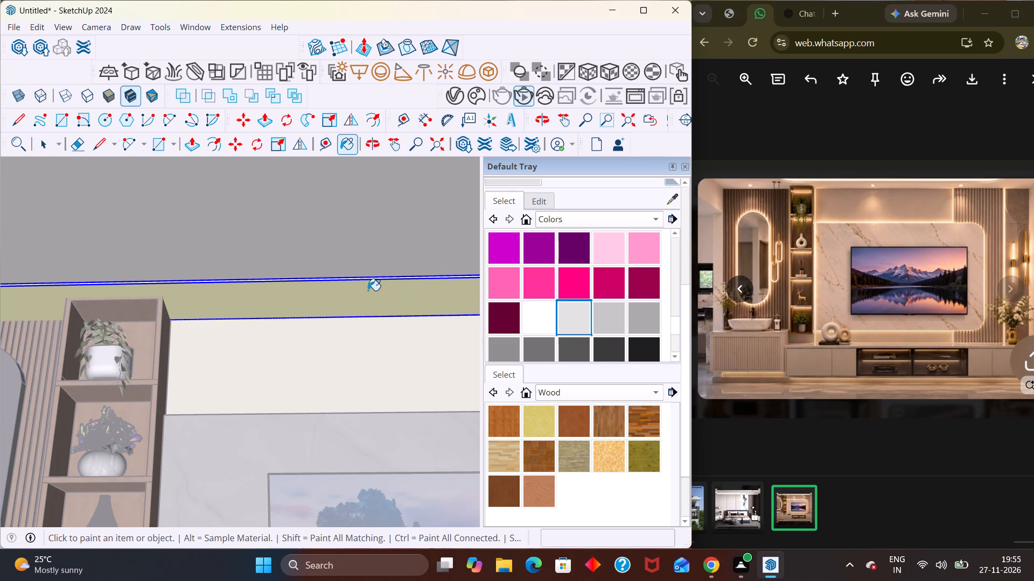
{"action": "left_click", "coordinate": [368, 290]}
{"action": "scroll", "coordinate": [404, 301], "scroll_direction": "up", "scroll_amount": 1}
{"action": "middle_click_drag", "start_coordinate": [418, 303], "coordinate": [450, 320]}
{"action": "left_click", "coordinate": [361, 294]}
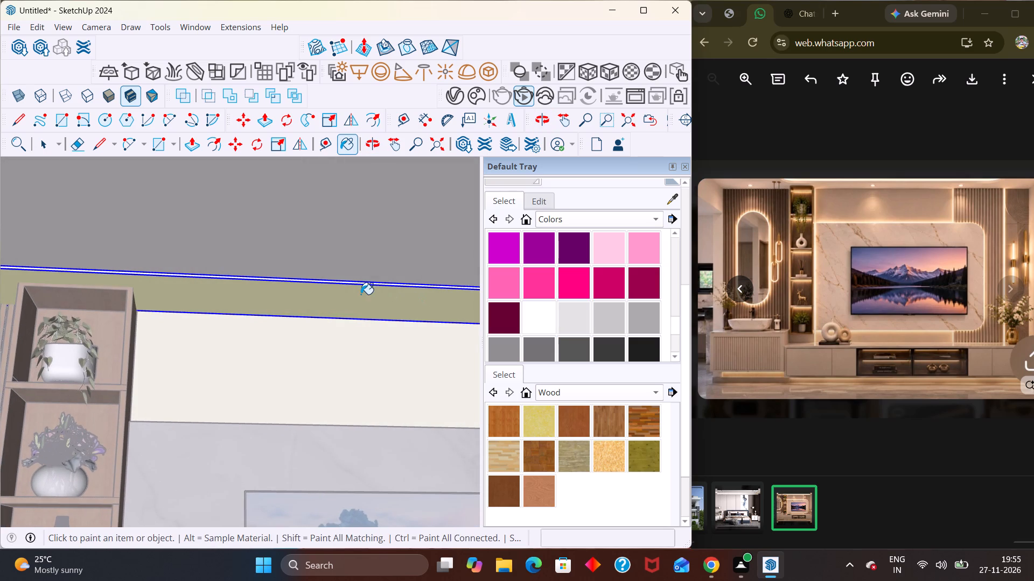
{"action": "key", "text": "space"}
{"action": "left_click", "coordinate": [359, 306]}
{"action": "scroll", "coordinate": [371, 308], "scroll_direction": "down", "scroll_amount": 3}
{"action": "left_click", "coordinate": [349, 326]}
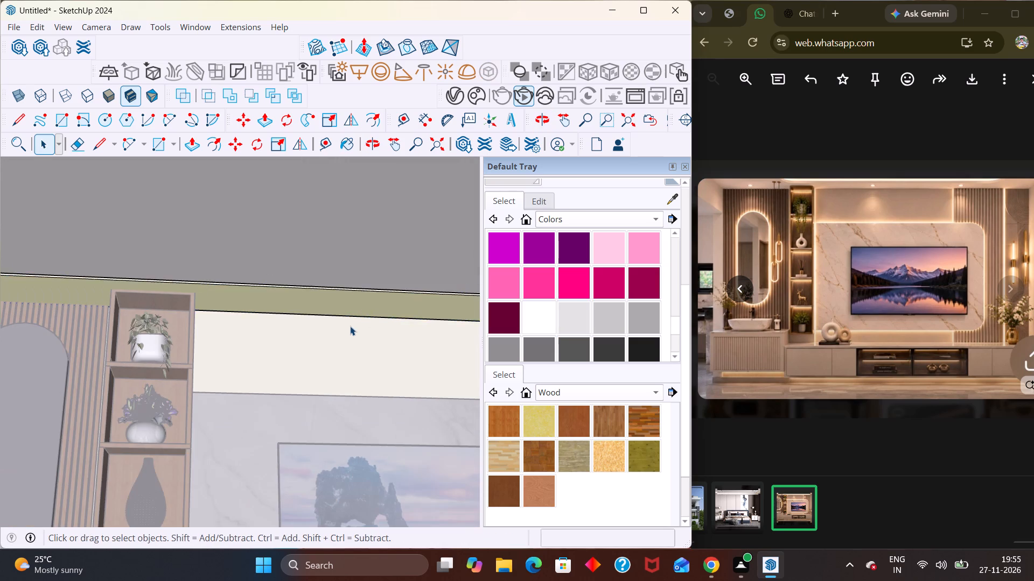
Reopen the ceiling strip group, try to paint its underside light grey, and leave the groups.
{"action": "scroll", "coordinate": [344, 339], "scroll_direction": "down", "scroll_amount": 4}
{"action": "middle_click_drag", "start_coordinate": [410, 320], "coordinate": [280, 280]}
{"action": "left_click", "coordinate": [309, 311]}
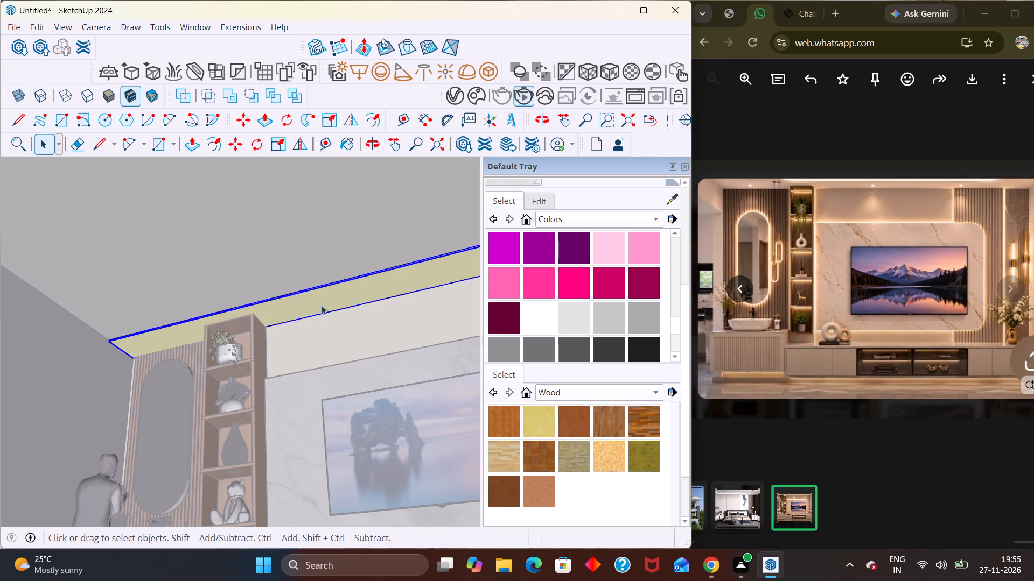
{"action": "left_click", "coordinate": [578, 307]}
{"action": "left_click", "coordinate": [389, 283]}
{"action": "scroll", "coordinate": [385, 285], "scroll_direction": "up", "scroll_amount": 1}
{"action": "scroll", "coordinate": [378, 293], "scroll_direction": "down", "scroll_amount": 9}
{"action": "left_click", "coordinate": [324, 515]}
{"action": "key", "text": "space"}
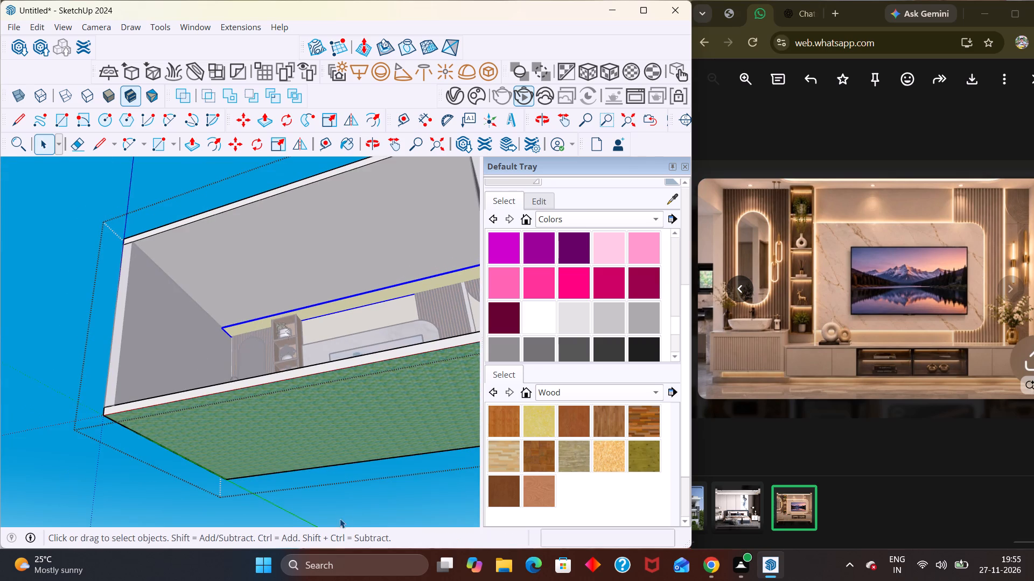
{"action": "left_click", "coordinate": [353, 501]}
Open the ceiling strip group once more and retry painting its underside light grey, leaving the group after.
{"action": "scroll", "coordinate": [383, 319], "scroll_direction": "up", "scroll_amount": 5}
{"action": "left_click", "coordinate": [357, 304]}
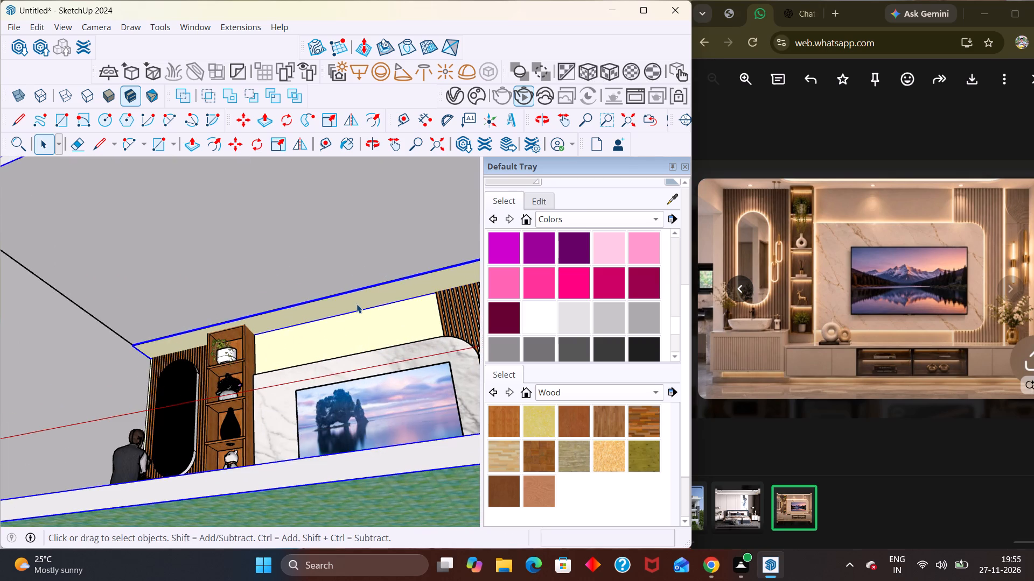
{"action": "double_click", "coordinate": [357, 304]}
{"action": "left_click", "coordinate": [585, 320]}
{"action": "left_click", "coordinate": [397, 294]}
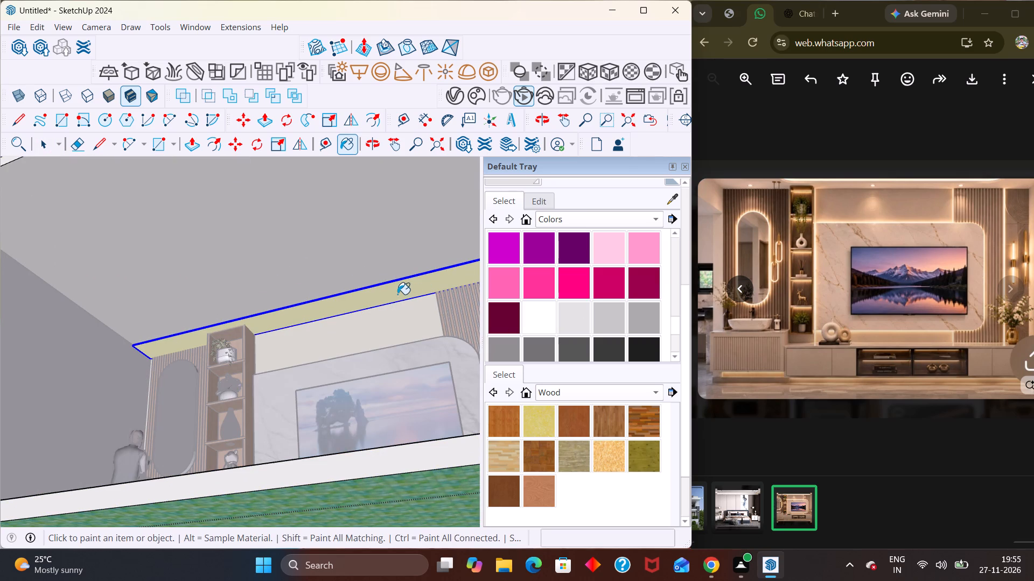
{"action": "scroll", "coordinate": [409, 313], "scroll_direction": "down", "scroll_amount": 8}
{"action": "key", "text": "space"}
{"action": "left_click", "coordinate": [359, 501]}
Examine the ceiling strip's front edge and underside up close, and look through the Colors library for a suitable shade.
{"action": "scroll", "coordinate": [369, 331], "scroll_direction": "up", "scroll_amount": 6}
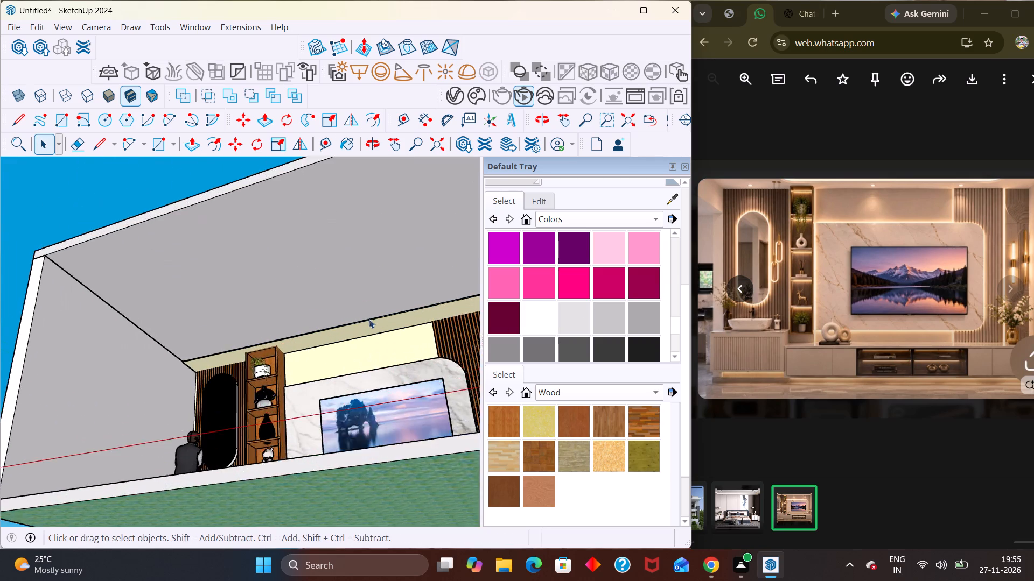
{"action": "scroll", "coordinate": [369, 319], "scroll_direction": "up", "scroll_amount": 10}
{"action": "middle_click_drag", "start_coordinate": [351, 337], "coordinate": [341, 395]}
{"action": "scroll", "coordinate": [345, 400], "scroll_direction": "up", "scroll_amount": 1}
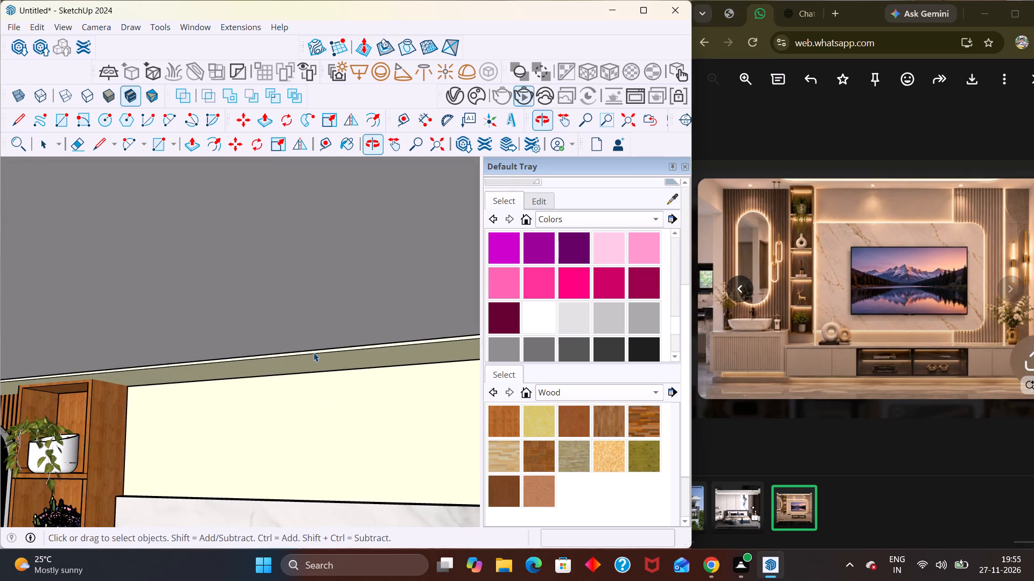
{"action": "left_click", "coordinate": [313, 352]}
{"action": "middle_click_drag", "start_coordinate": [322, 362], "coordinate": [326, 331]}
{"action": "scroll", "coordinate": [324, 352], "scroll_direction": "up", "scroll_amount": 1}
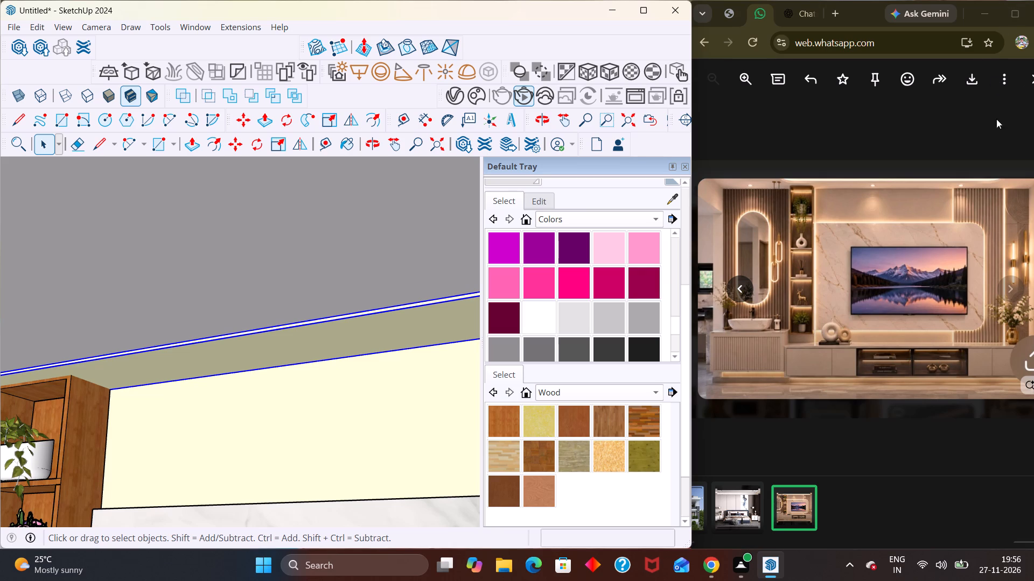
{"action": "scroll", "coordinate": [975, 123], "scroll_direction": "down", "scroll_amount": 1}
{"action": "scroll", "coordinate": [737, 192], "scroll_direction": "down", "scroll_amount": 5}
{"action": "scroll", "coordinate": [555, 306], "scroll_direction": "down", "scroll_amount": 2}
{"action": "scroll", "coordinate": [564, 295], "scroll_direction": "up", "scroll_amount": 2}
{"action": "scroll", "coordinate": [564, 295], "scroll_direction": "down", "scroll_amount": 5}
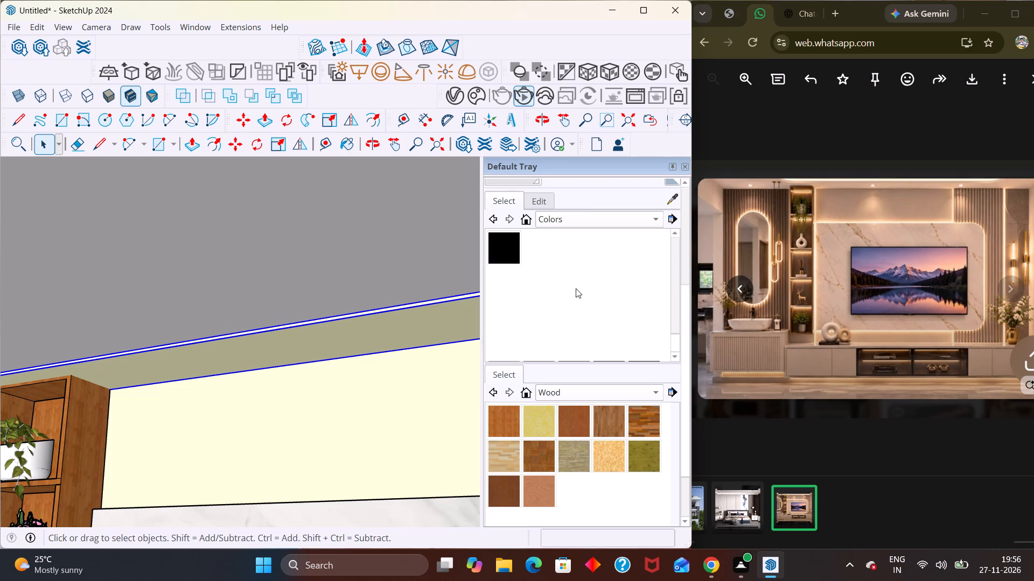
Undo the ceiling strip's recent painting and front-edge extension, back to the unpainted strip inside its open group.
{"action": "key", "text": "ctrl+z"}
{"action": "key", "text": "ctrl+z"}
{"action": "key", "text": "ctrl+z"}
{"action": "key", "text": "ctrl+z"}
{"action": "key", "text": "ctrl+z"}
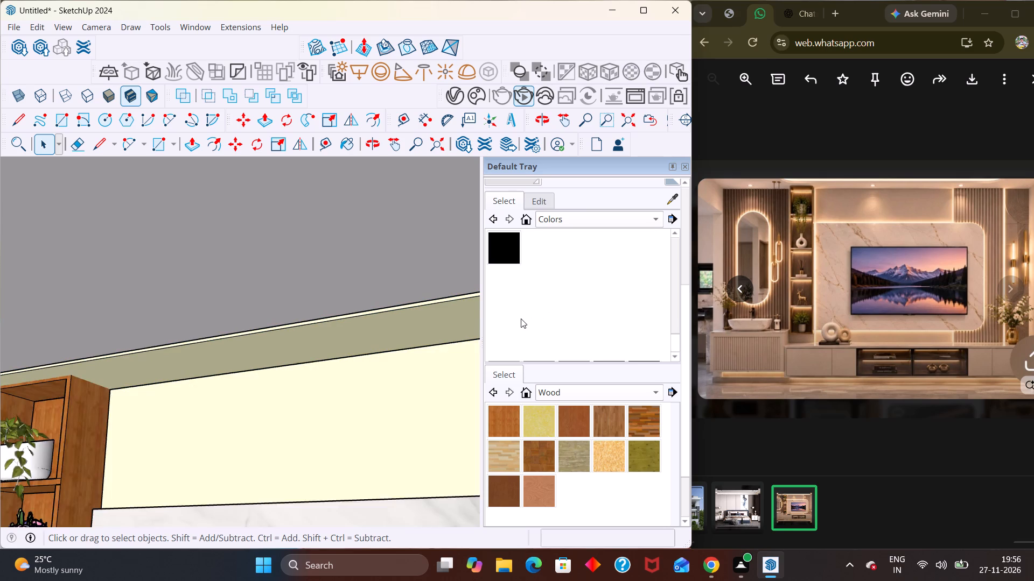
{"action": "key", "text": "ctrl+z"}
{"action": "key", "text": "ctrl+z"}
{"action": "key", "text": "ctrl+z"}
{"action": "key", "text": "ctrl+z"}
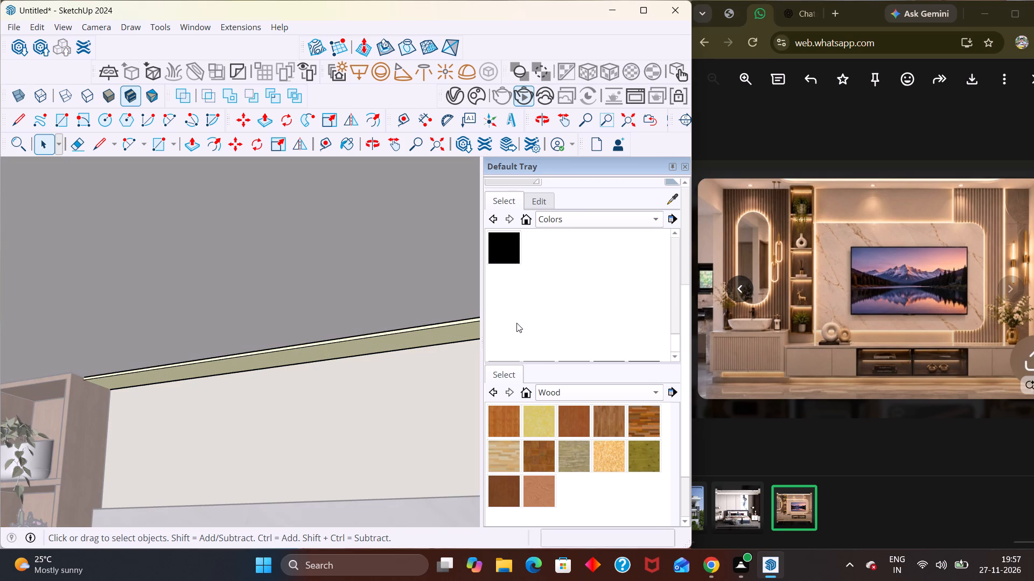
{"action": "key", "text": "ctrl+z"}
{"action": "key", "text": "ctrl+z"}
{"action": "key", "text": "ctrl+z"}
{"action": "key", "text": "ctrl+z"}
Push/pull the ceiling strip's front edge about 3' 7 5/8" out into the room.
{"action": "middle_click_drag", "start_coordinate": [353, 344], "coordinate": [393, 384]}
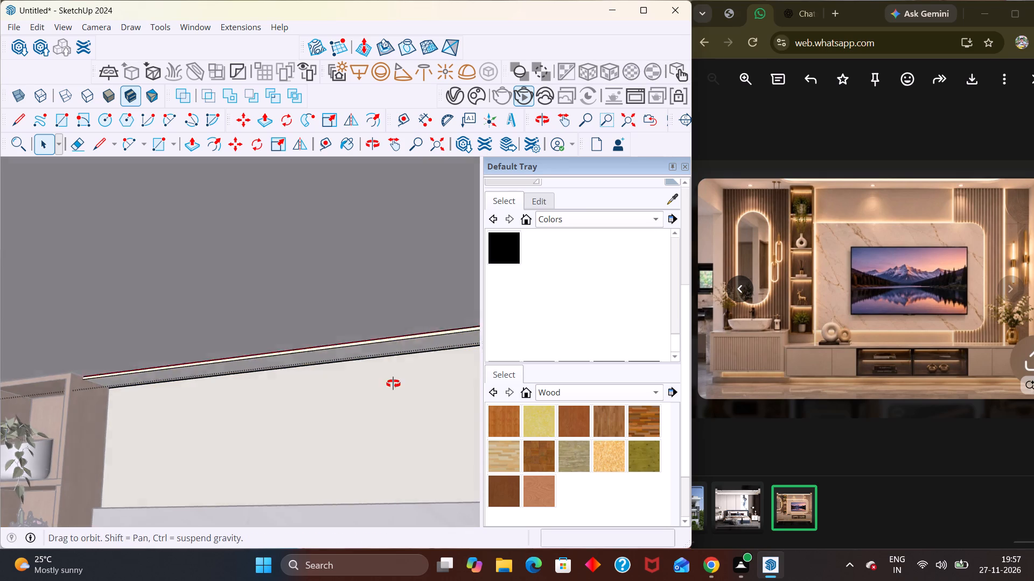
{"action": "middle_click_drag", "start_coordinate": [393, 384], "coordinate": [401, 388]}
{"action": "scroll", "coordinate": [401, 388], "scroll_direction": "up", "scroll_amount": 2}
{"action": "key", "text": "p"}
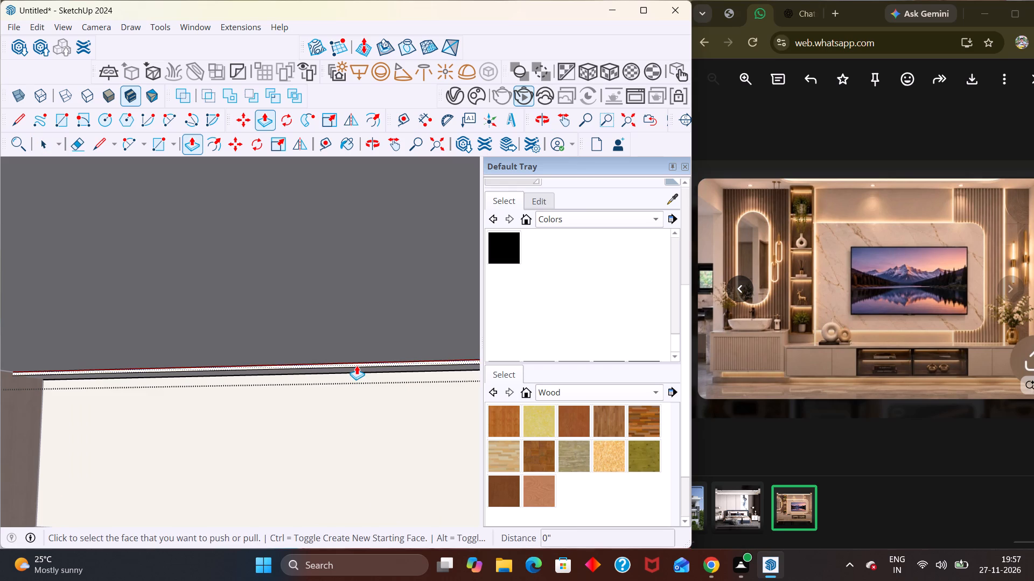
{"action": "left_click", "coordinate": [357, 364]}
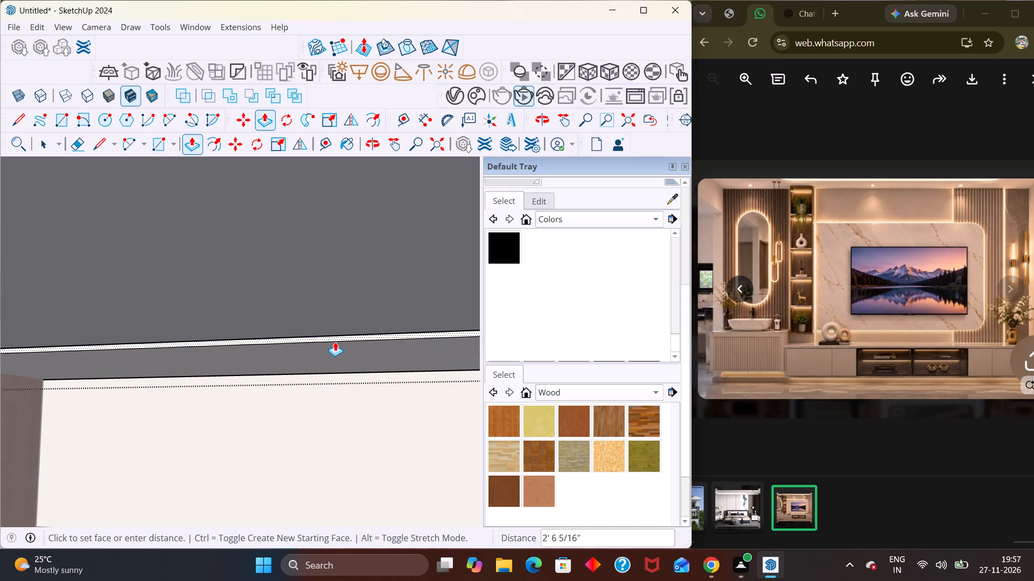
{"action": "scroll", "coordinate": [335, 342], "scroll_direction": "down", "scroll_amount": 8}
{"action": "left_click", "coordinate": [345, 325]}
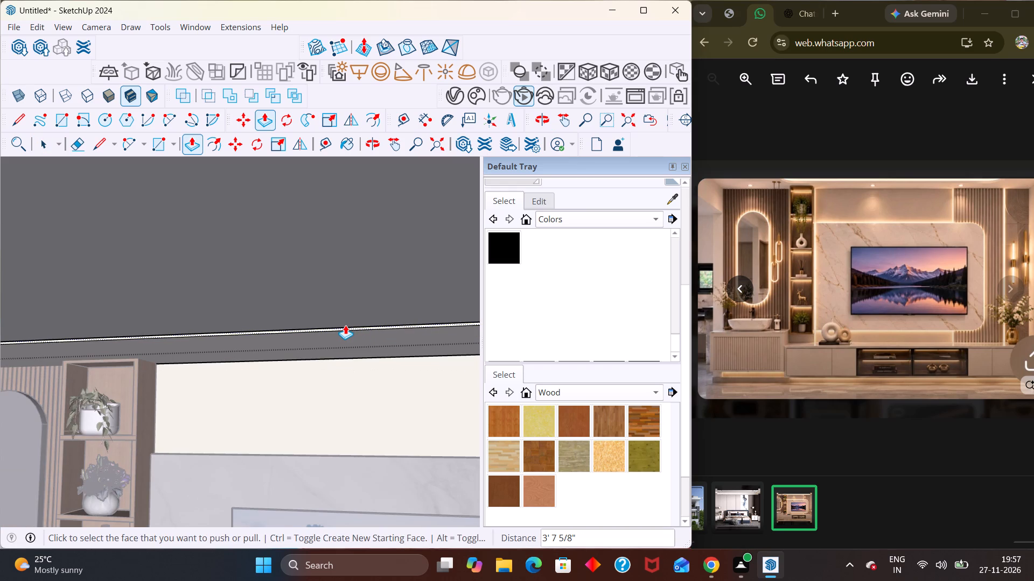
Pick the light grey from the Colors library and paint the ceiling strip's front edge with it.
{"action": "scroll", "coordinate": [345, 325], "scroll_direction": "down", "scroll_amount": 2}
{"action": "left_click", "coordinate": [579, 391]}
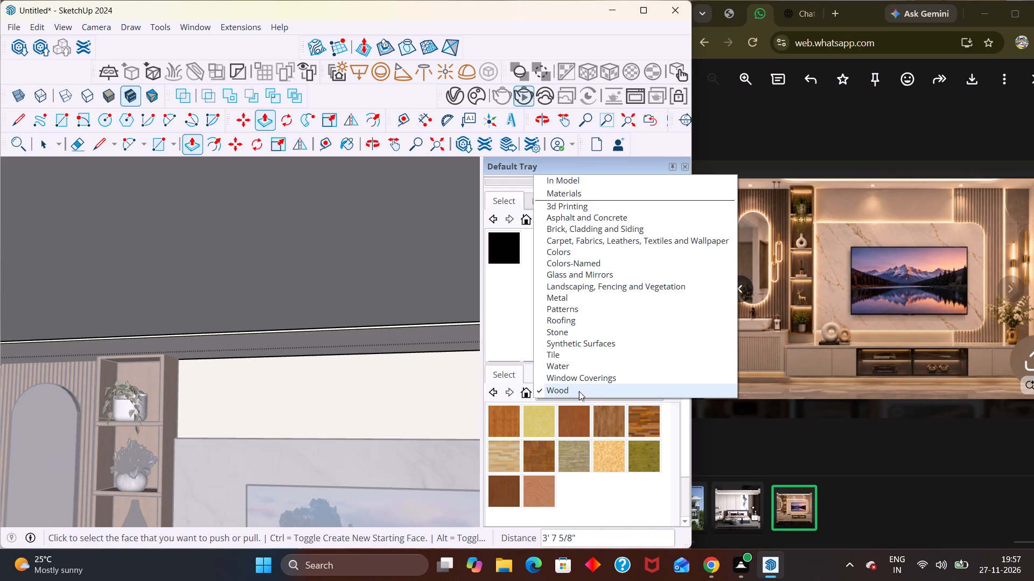
{"action": "left_click", "coordinate": [564, 252]}
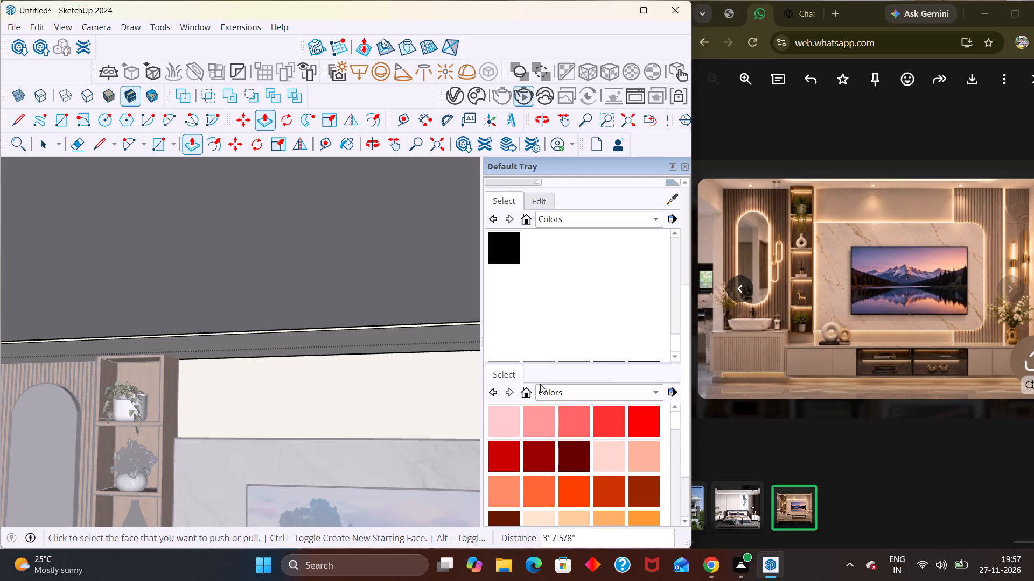
{"action": "scroll", "coordinate": [571, 280], "scroll_direction": "up", "scroll_amount": 3}
{"action": "left_click", "coordinate": [563, 286]}
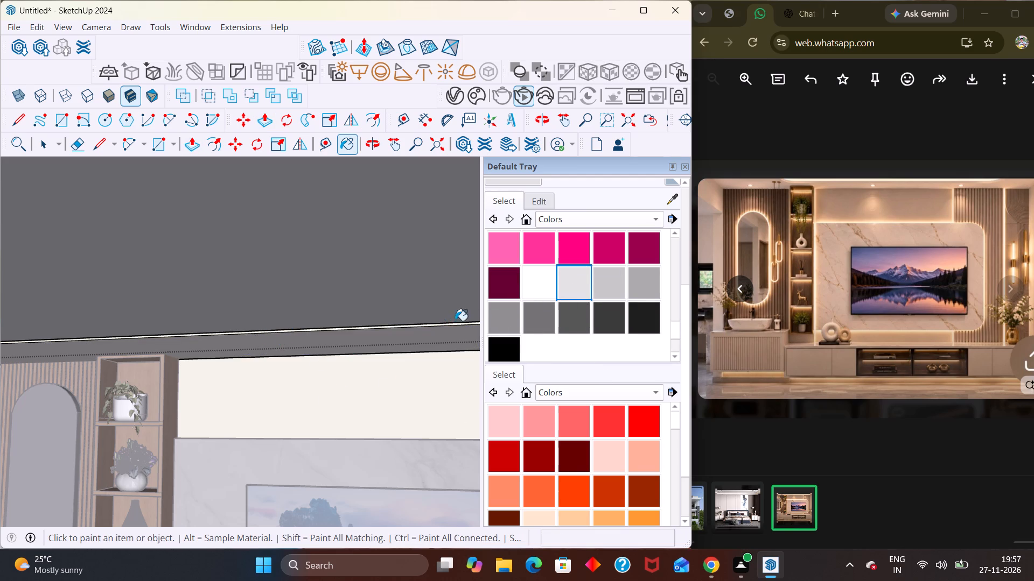
{"action": "scroll", "coordinate": [384, 330], "scroll_direction": "up", "scroll_amount": 2}
{"action": "left_click", "coordinate": [376, 336]}
{"action": "scroll", "coordinate": [376, 336], "scroll_direction": "up", "scroll_amount": 6}
{"action": "middle_click_drag", "start_coordinate": [376, 329], "coordinate": [389, 375]}
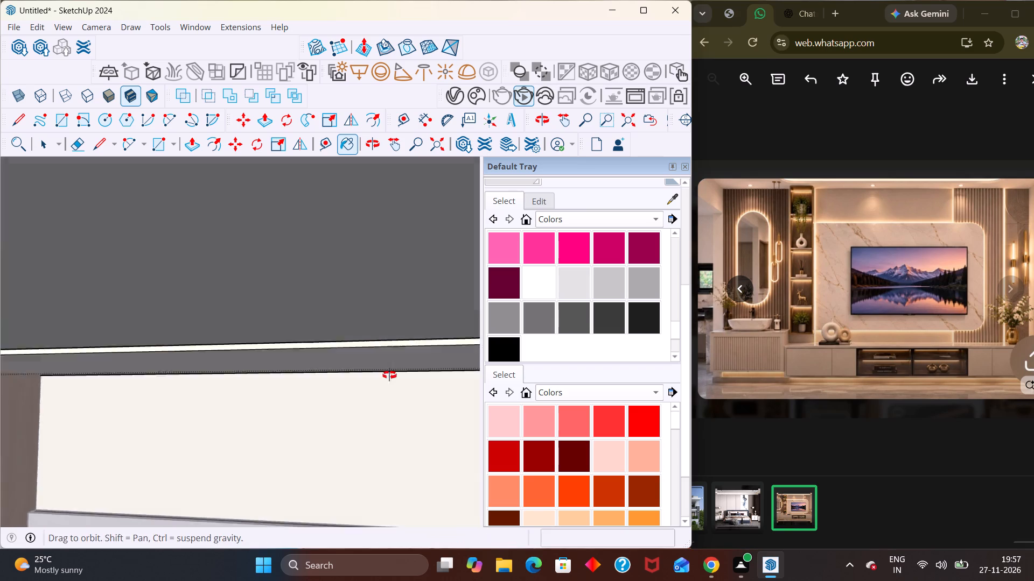
{"action": "middle_click_drag", "start_coordinate": [389, 375], "coordinate": [393, 388]}
{"action": "middle_click", "coordinate": [399, 330]}
{"action": "scroll", "coordinate": [399, 329], "scroll_direction": "down", "scroll_amount": 2}
{"action": "scroll", "coordinate": [399, 327], "scroll_direction": "up", "scroll_amount": 1}
{"action": "scroll", "coordinate": [399, 327], "scroll_direction": "down", "scroll_amount": 1}
{"action": "key", "text": "shift+z"}
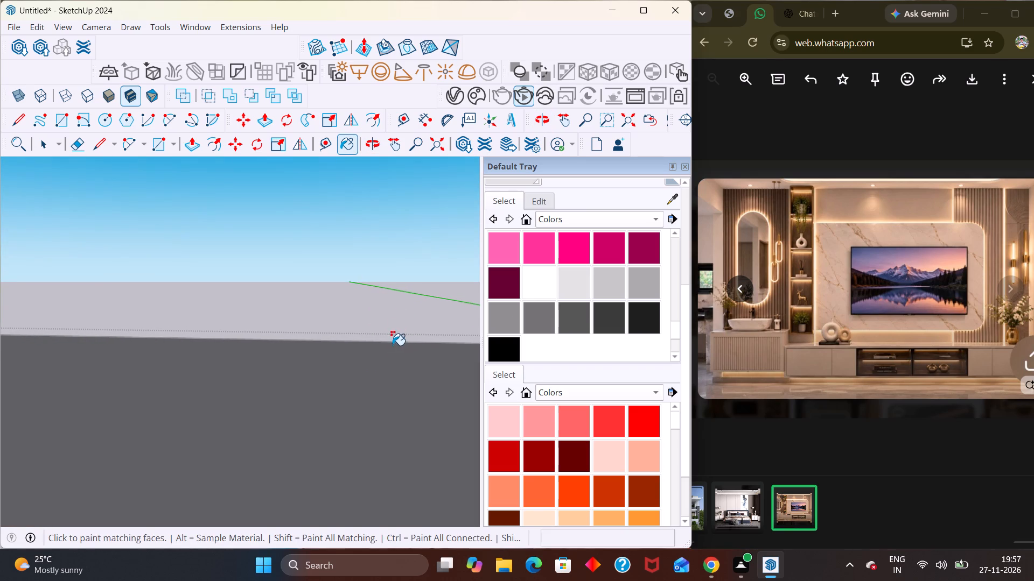
{"action": "scroll", "coordinate": [382, 322], "scroll_direction": "up", "scroll_amount": 16}
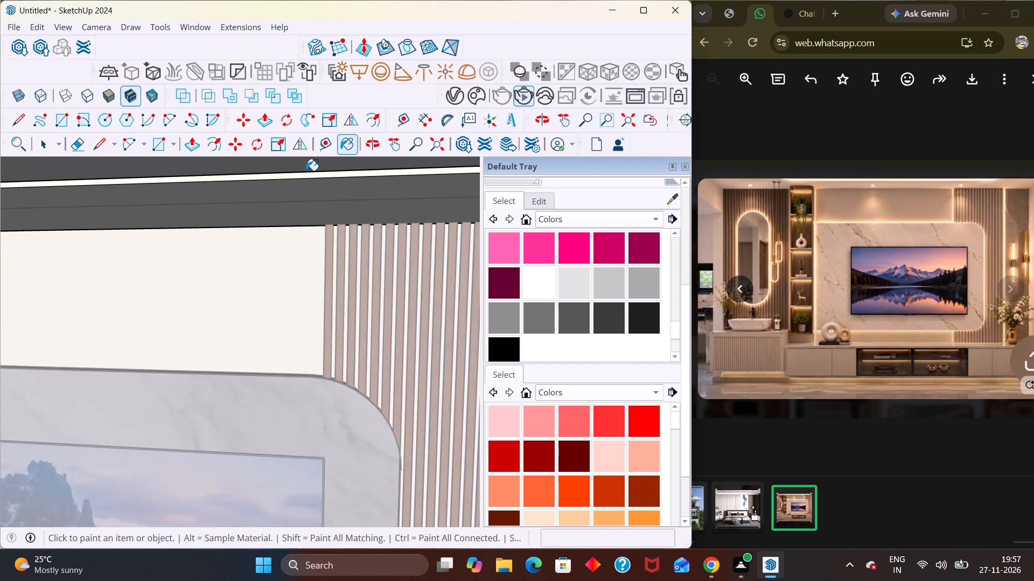
{"action": "scroll", "coordinate": [306, 171], "scroll_direction": "up", "scroll_amount": 4}
{"action": "left_click", "coordinate": [303, 175]}
Paint the ceiling strip's underside with the same light grey and leave the groups.
{"action": "scroll", "coordinate": [303, 175], "scroll_direction": "up", "scroll_amount": 7}
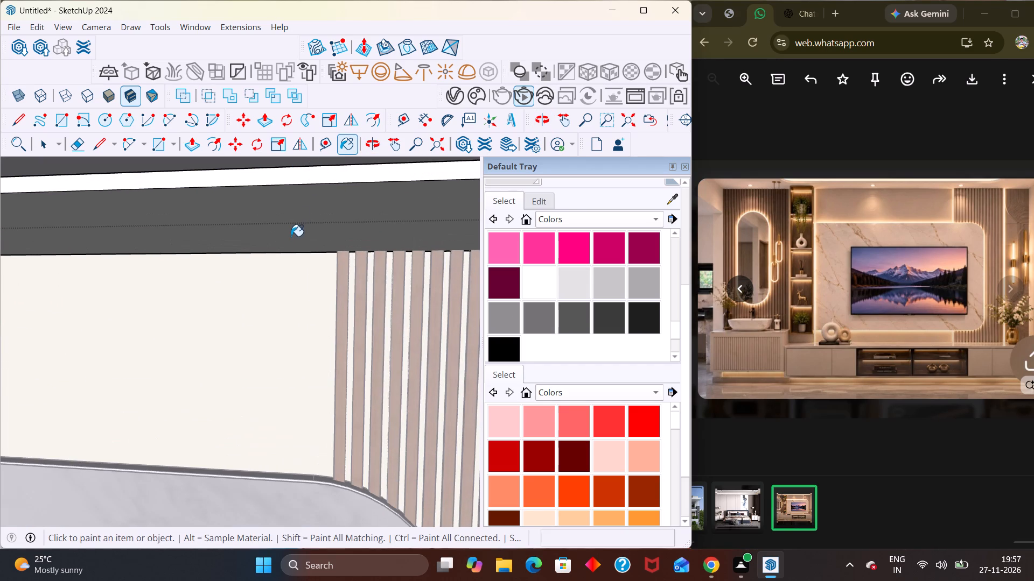
{"action": "middle_click_drag", "start_coordinate": [305, 232], "coordinate": [329, 199]}
{"action": "scroll", "coordinate": [329, 199], "scroll_direction": "up", "scroll_amount": 1}
{"action": "left_click", "coordinate": [291, 209]}
{"action": "scroll", "coordinate": [291, 209], "scroll_direction": "down", "scroll_amount": 13}
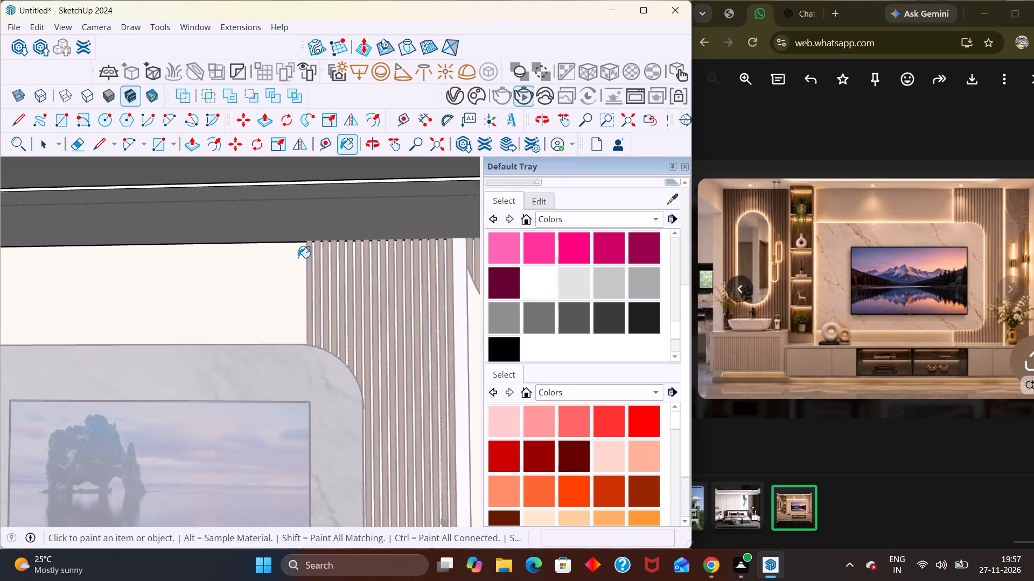
{"action": "scroll", "coordinate": [298, 258], "scroll_direction": "down", "scroll_amount": 11}
{"action": "scroll", "coordinate": [307, 278], "scroll_direction": "up", "scroll_amount": 1}
{"action": "scroll", "coordinate": [308, 280], "scroll_direction": "down", "scroll_amount": 3}
{"action": "key", "text": "space"}
{"action": "left_click", "coordinate": [403, 476]}
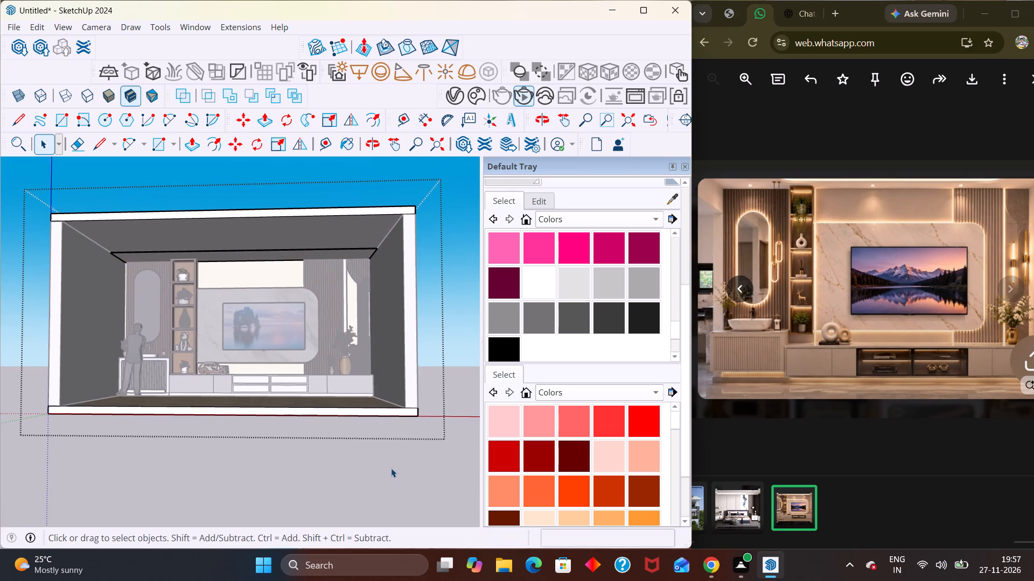
{"action": "left_click", "coordinate": [391, 468]}
Push the ceiling strip's front edge back about 1' 8 9/16" toward the TV wall and leave the groups.
{"action": "middle_click_drag", "start_coordinate": [315, 319], "coordinate": [274, 232]}
{"action": "scroll", "coordinate": [298, 189], "scroll_direction": "up", "scroll_amount": 3}
{"action": "middle_click_drag", "start_coordinate": [255, 252], "coordinate": [294, 266]}
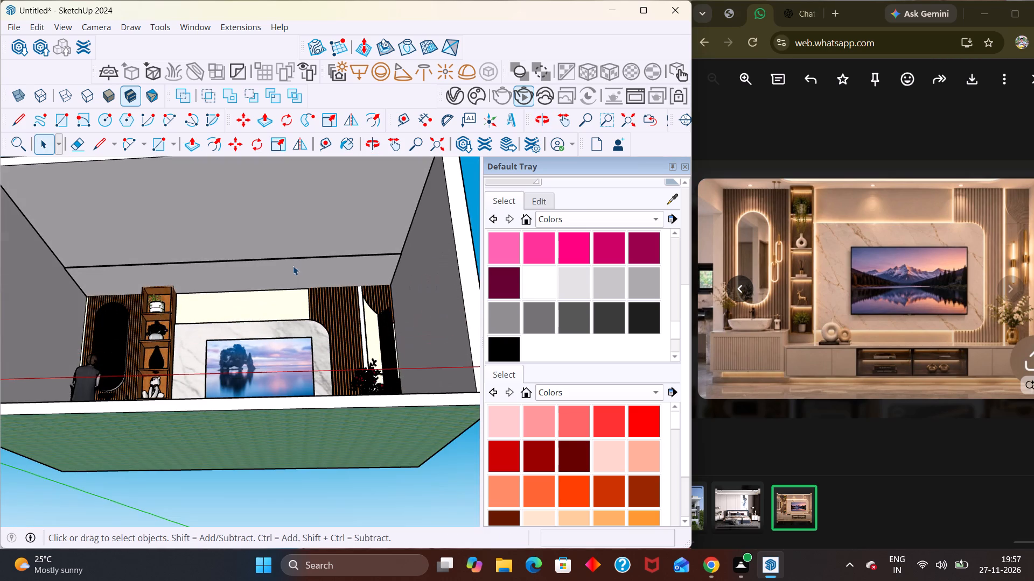
{"action": "double_click", "coordinate": [264, 267]}
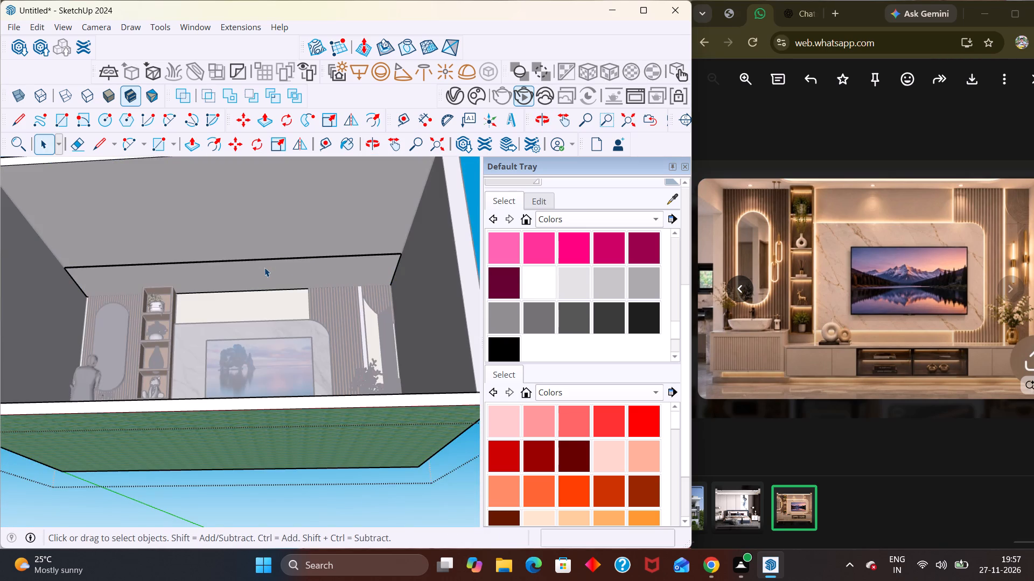
{"action": "scroll", "coordinate": [264, 266], "scroll_direction": "up", "scroll_amount": 6}
{"action": "double_click", "coordinate": [263, 265]}
{"action": "scroll", "coordinate": [260, 263], "scroll_direction": "up", "scroll_amount": 3}
{"action": "middle_click", "coordinate": [260, 263]}
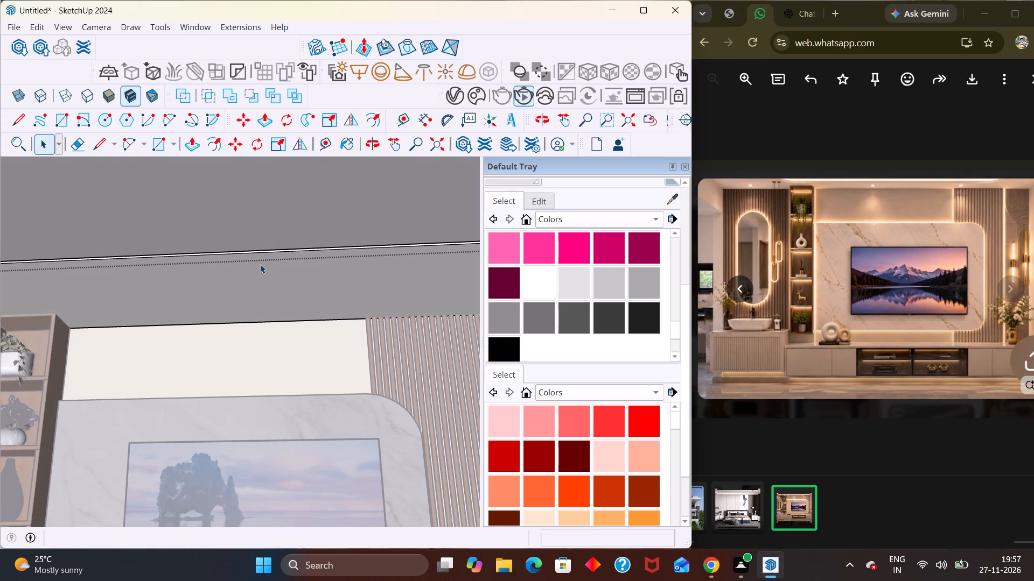
{"action": "key", "text": "p"}
{"action": "left_click", "coordinate": [261, 246]}
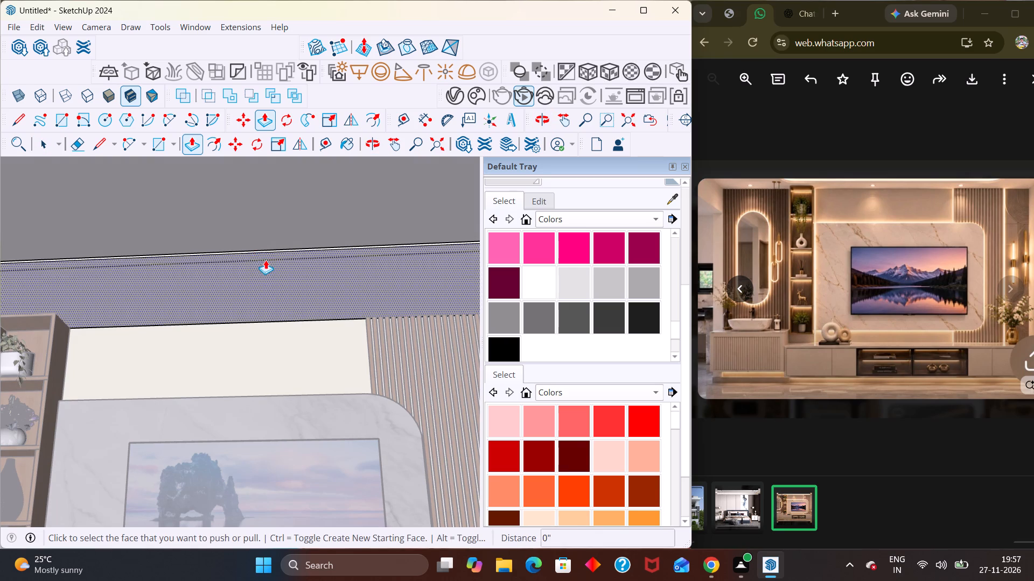
{"action": "left_click", "coordinate": [251, 248]}
{"action": "middle_click", "coordinate": [242, 246]}
{"action": "scroll", "coordinate": [242, 246], "scroll_direction": "up", "scroll_amount": 3}
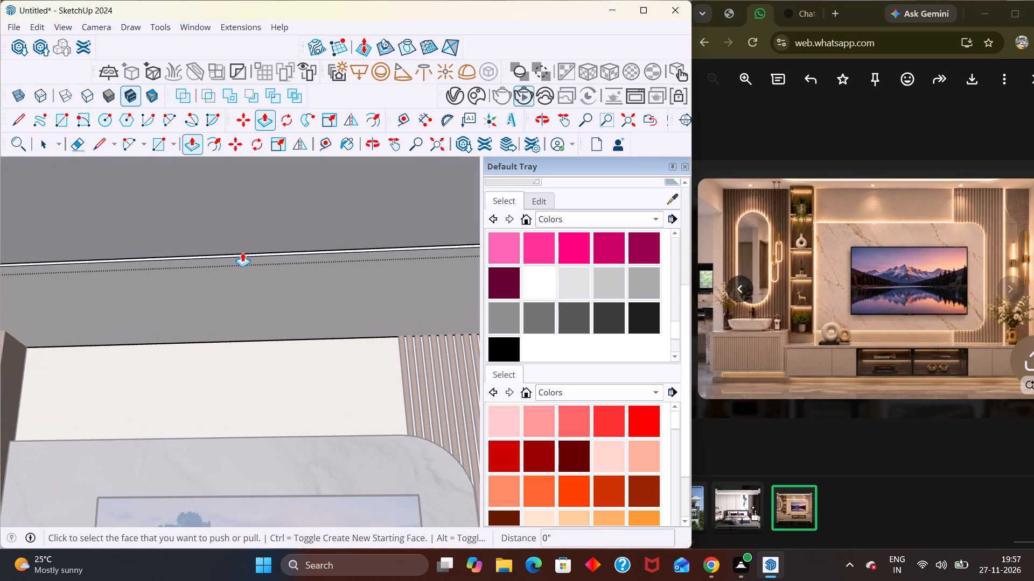
{"action": "left_click", "coordinate": [242, 254]}
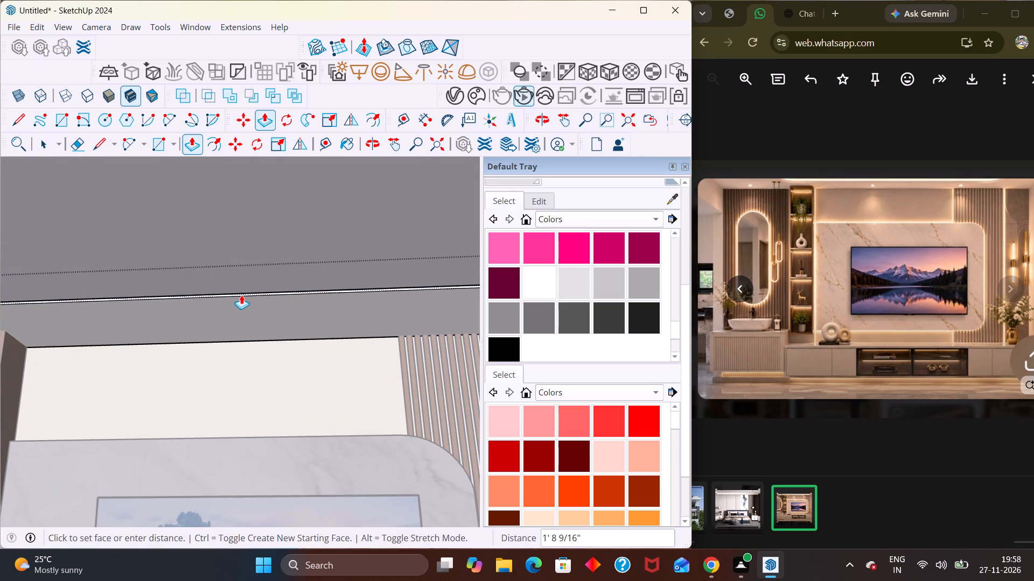
{"action": "left_click", "coordinate": [242, 295]}
{"action": "scroll", "coordinate": [241, 294], "scroll_direction": "down", "scroll_amount": 3}
{"action": "scroll", "coordinate": [240, 293], "scroll_direction": "up", "scroll_amount": 4}
{"action": "scroll", "coordinate": [240, 293], "scroll_direction": "down", "scroll_amount": 10}
{"action": "scroll", "coordinate": [261, 306], "scroll_direction": "up", "scroll_amount": 1}
{"action": "scroll", "coordinate": [261, 307], "scroll_direction": "down", "scroll_amount": 3}
{"action": "key", "text": "space"}
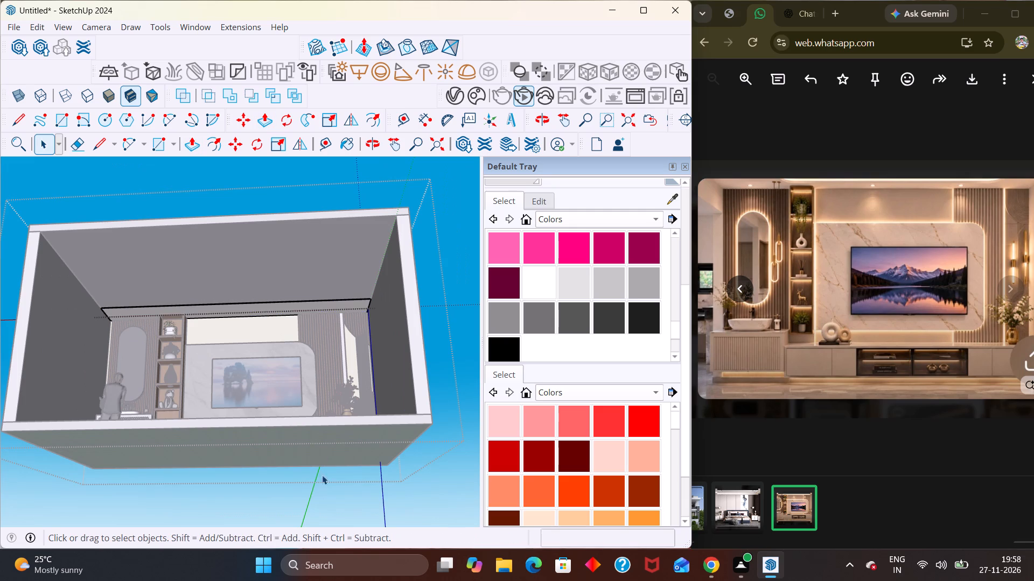
{"action": "left_click", "coordinate": [324, 502]}
{"action": "left_click", "coordinate": [451, 315]}
Open the nested wall group beside the TV and select the narrow white vertical strip between the slatted panels.
{"action": "scroll", "coordinate": [339, 332], "scroll_direction": "up", "scroll_amount": 5}
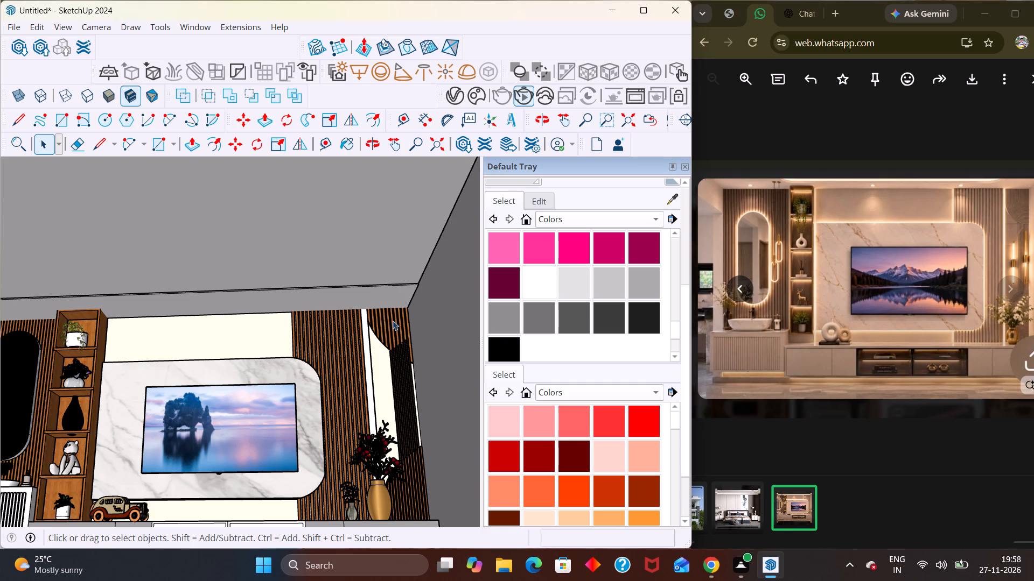
{"action": "scroll", "coordinate": [413, 289], "scroll_direction": "down", "scroll_amount": 5}
{"action": "scroll", "coordinate": [390, 338], "scroll_direction": "up", "scroll_amount": 8}
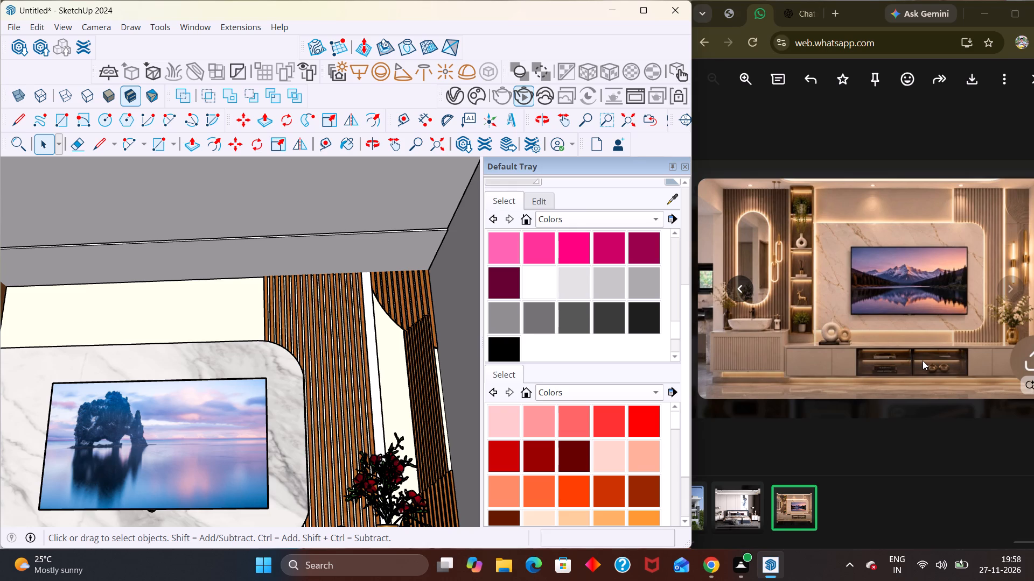
{"action": "scroll", "coordinate": [571, 246], "scroll_direction": "down", "scroll_amount": 4}
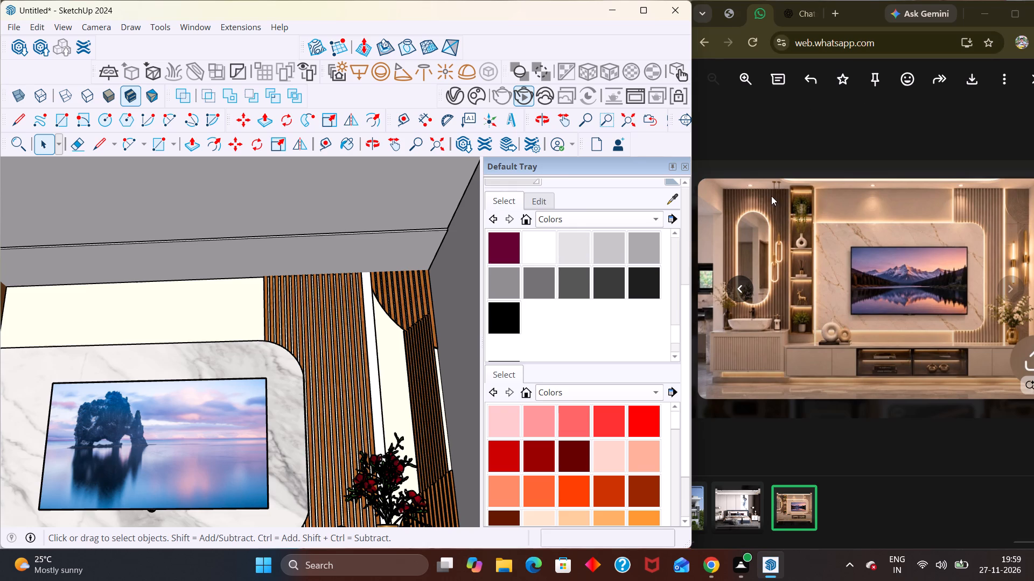
{"action": "scroll", "coordinate": [684, 212], "scroll_direction": "down", "scroll_amount": 12}
{"action": "scroll", "coordinate": [417, 313], "scroll_direction": "down", "scroll_amount": 1}
{"action": "middle_click_drag", "start_coordinate": [417, 320], "coordinate": [429, 365]}
{"action": "scroll", "coordinate": [436, 373], "scroll_direction": "up", "scroll_amount": 2}
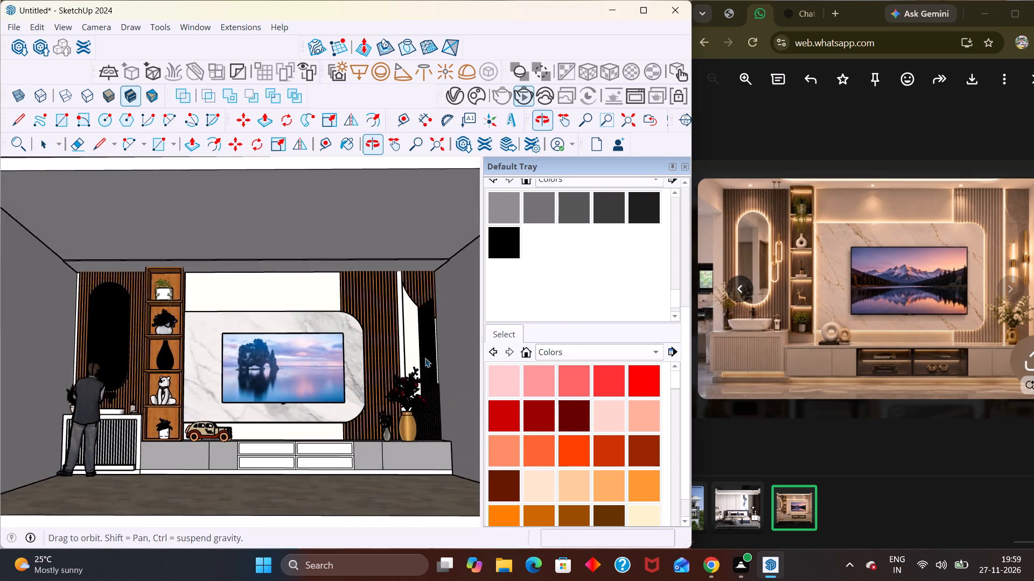
{"action": "scroll", "coordinate": [425, 358], "scroll_direction": "up", "scroll_amount": 4}
{"action": "left_click", "coordinate": [406, 318]}
{"action": "scroll", "coordinate": [406, 318], "scroll_direction": "up", "scroll_amount": 4}
{"action": "triple_click", "coordinate": [406, 319]}
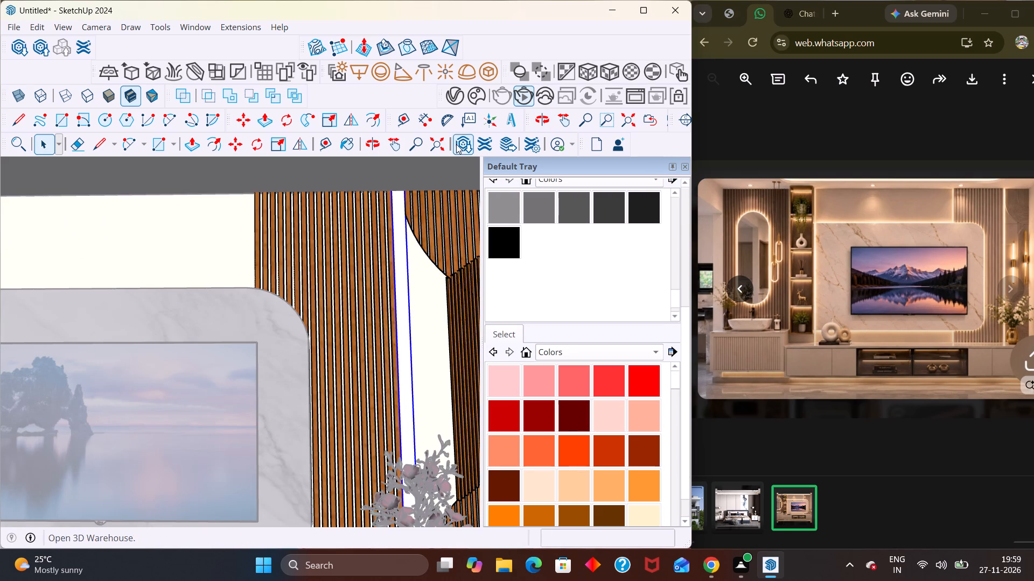
Search the Chaos Cosmos library for "gold" and show the online assets.
{"action": "left_click", "coordinate": [459, 98]}
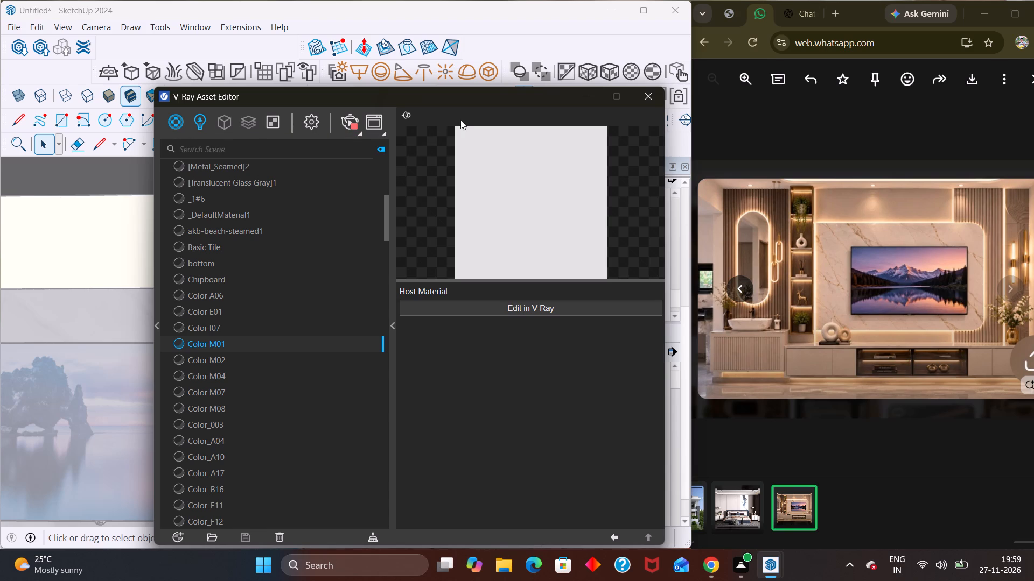
{"action": "left_click", "coordinate": [655, 90]}
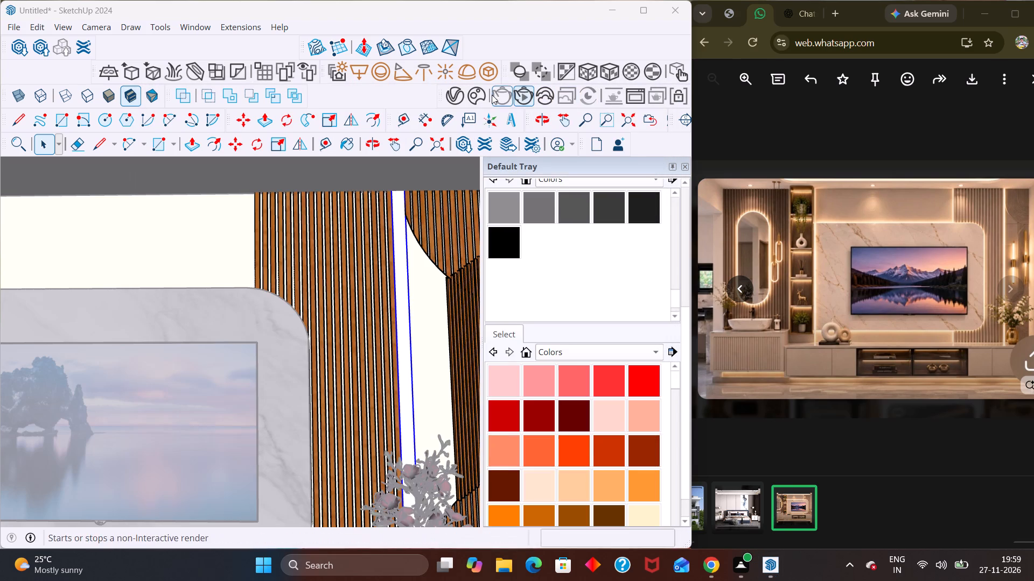
{"action": "left_click", "coordinate": [476, 95]}
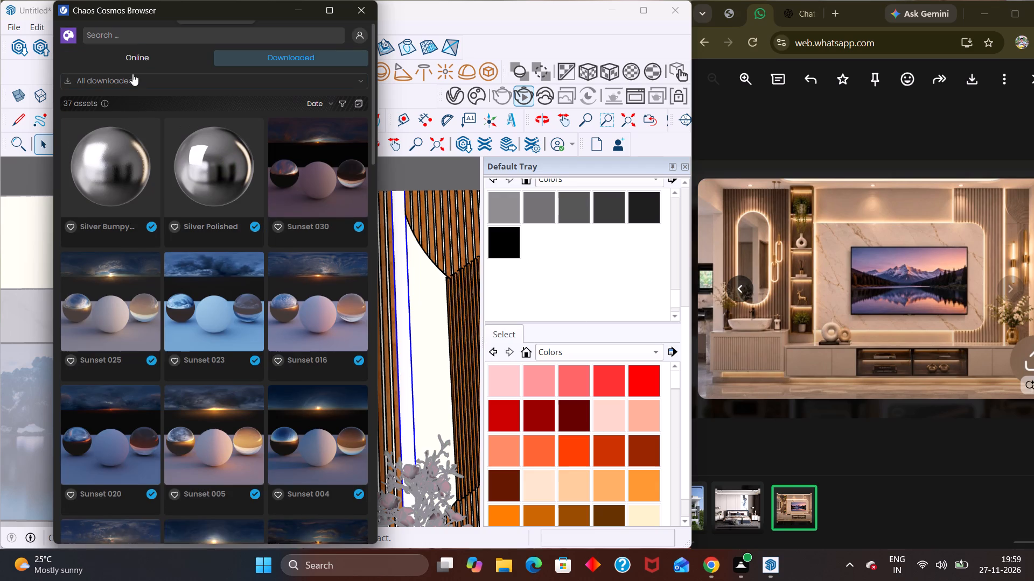
{"action": "left_click", "coordinate": [134, 39]}
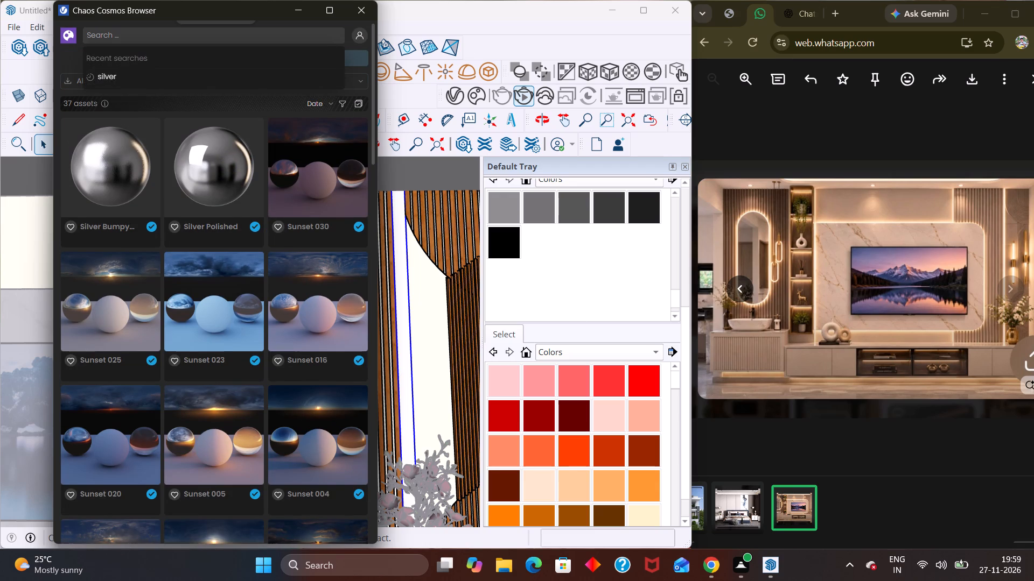
{"action": "type", "text": "gold"}
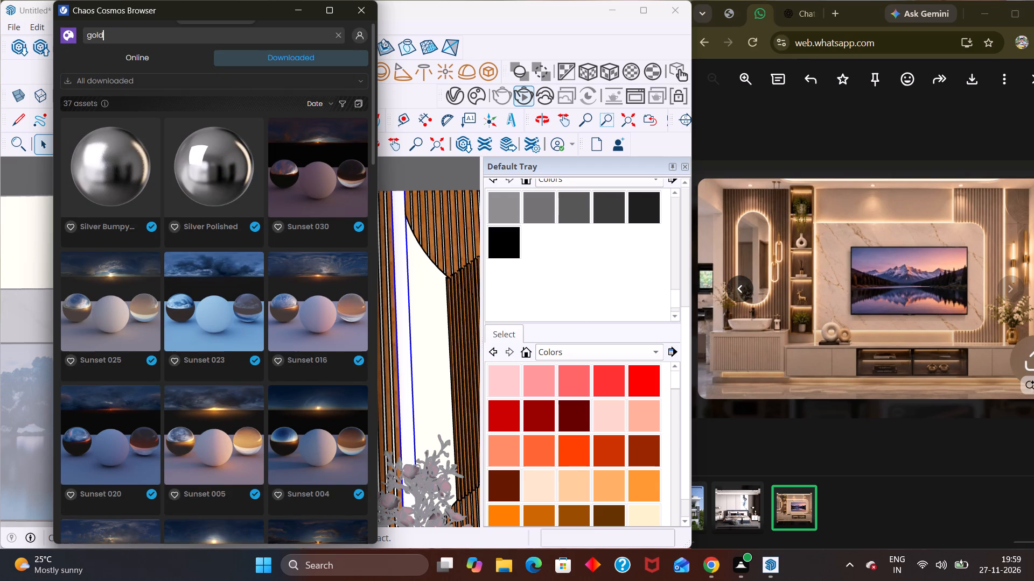
{"action": "key", "text": "Return"}
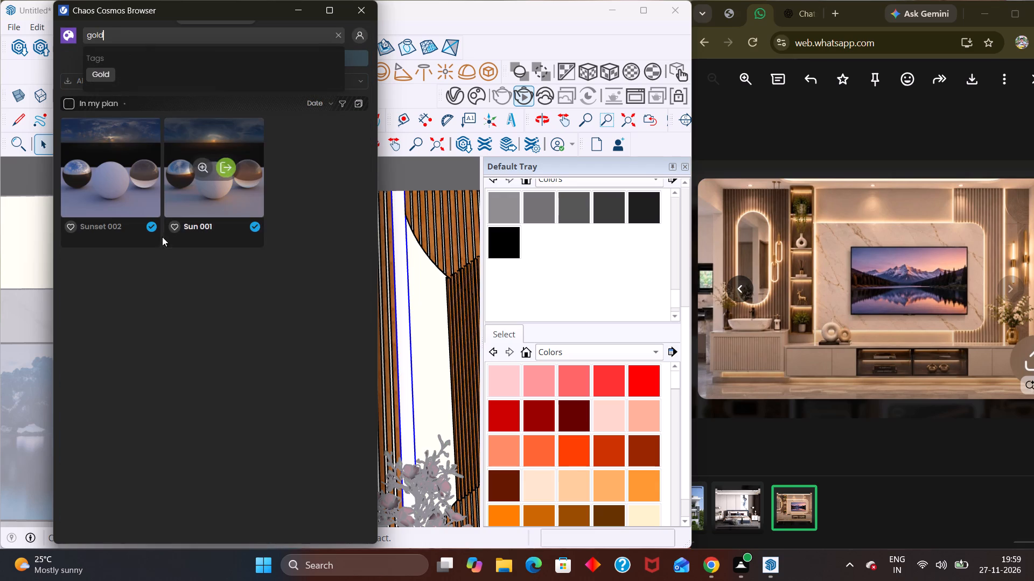
{"action": "left_click", "coordinate": [336, 31]}
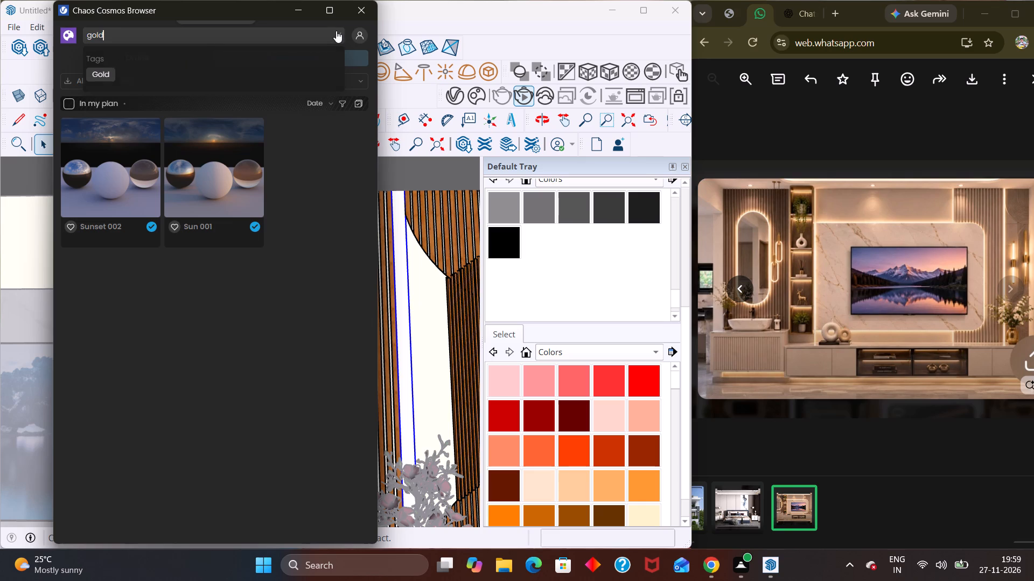
{"action": "left_click", "coordinate": [330, 33]}
{"action": "left_click", "coordinate": [357, 13]}
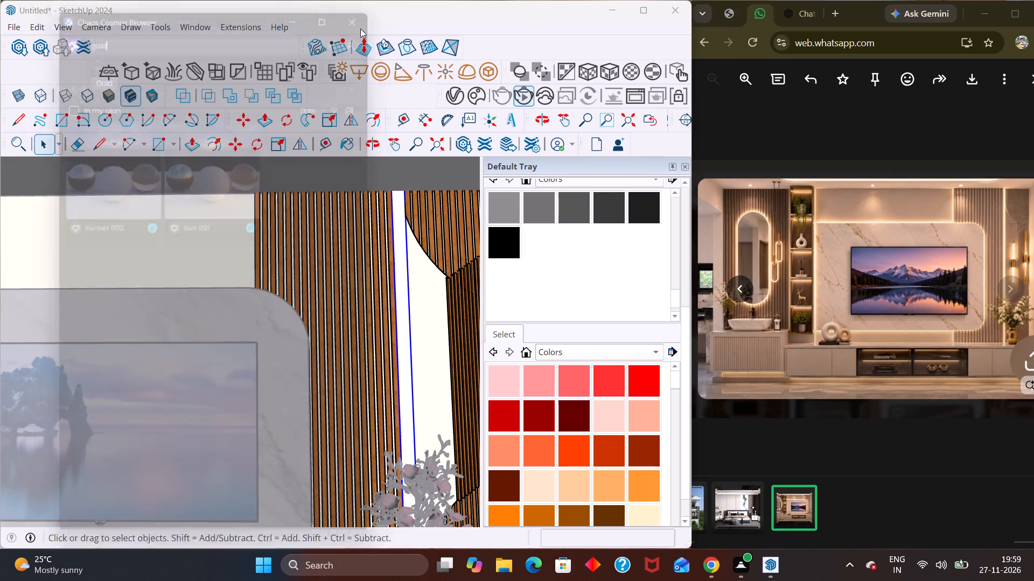
{"action": "left_click", "coordinate": [485, 97]}
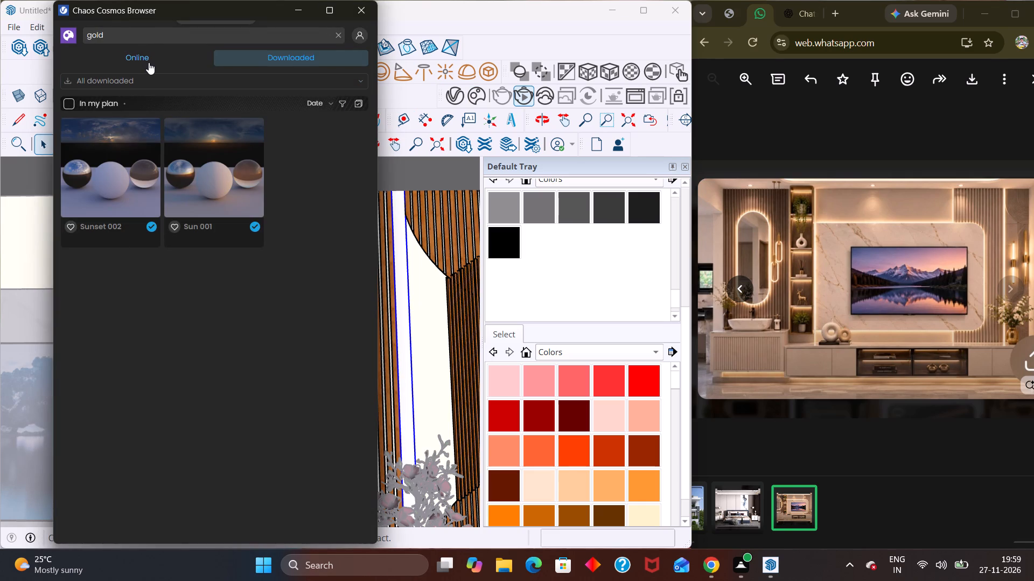
{"action": "left_click", "coordinate": [149, 62]}
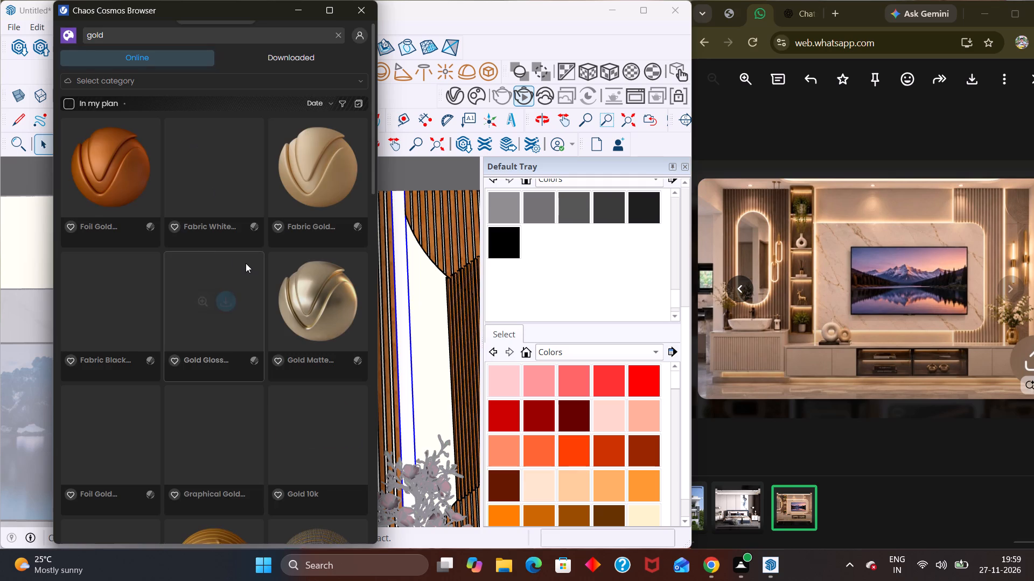
Browse the online gold assets for a suitable metal finish and preview the Gold 24k material.
{"action": "scroll", "coordinate": [248, 263], "scroll_direction": "down", "scroll_amount": 3}
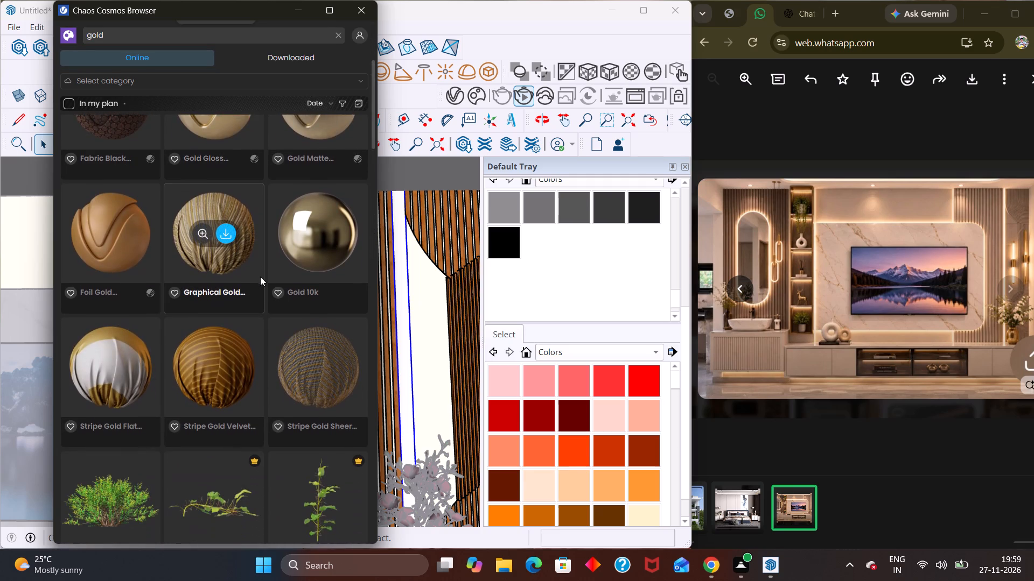
{"action": "scroll", "coordinate": [260, 280], "scroll_direction": "down", "scroll_amount": 10}
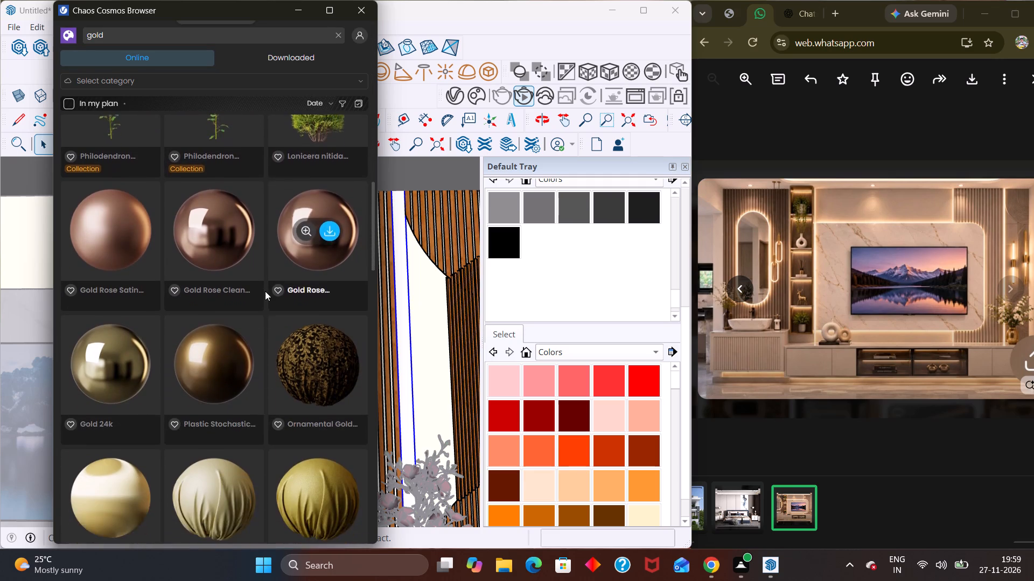
{"action": "scroll", "coordinate": [265, 291], "scroll_direction": "down", "scroll_amount": 8}
{"action": "scroll", "coordinate": [325, 277], "scroll_direction": "down", "scroll_amount": 2}
{"action": "scroll", "coordinate": [284, 296], "scroll_direction": "down", "scroll_amount": 7}
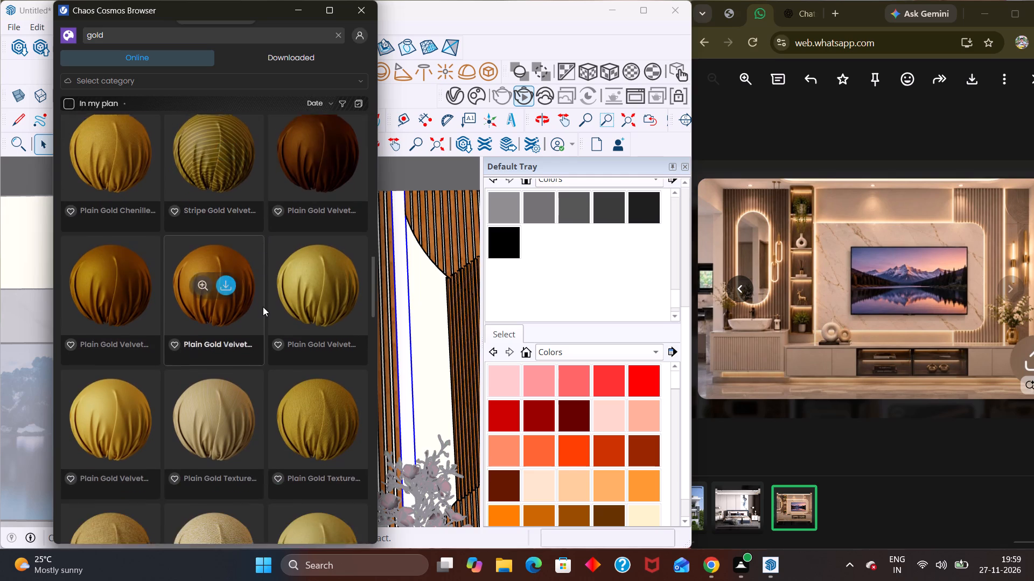
{"action": "scroll", "coordinate": [263, 307], "scroll_direction": "down", "scroll_amount": 10}
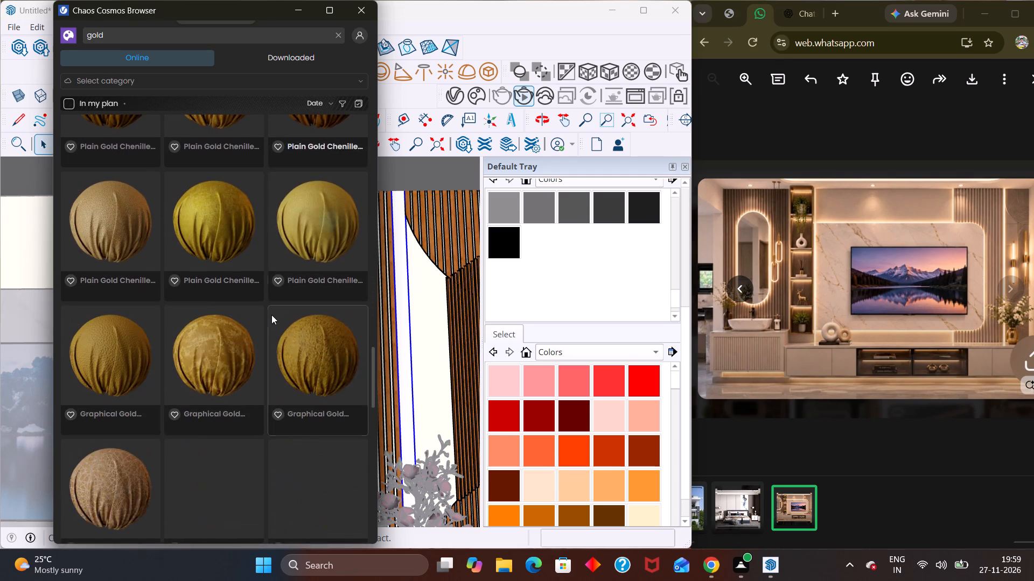
{"action": "scroll", "coordinate": [271, 315], "scroll_direction": "down", "scroll_amount": 6}
{"action": "scroll", "coordinate": [280, 323], "scroll_direction": "up", "scroll_amount": 8}
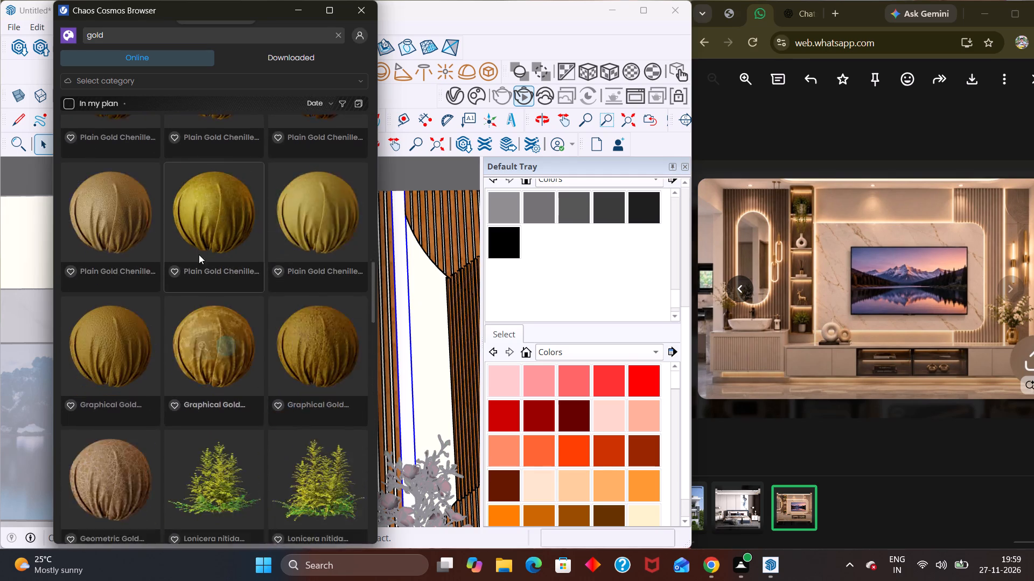
{"action": "scroll", "coordinate": [199, 254], "scroll_direction": "up", "scroll_amount": 2}
{"action": "scroll", "coordinate": [275, 226], "scroll_direction": "up", "scroll_amount": 8}
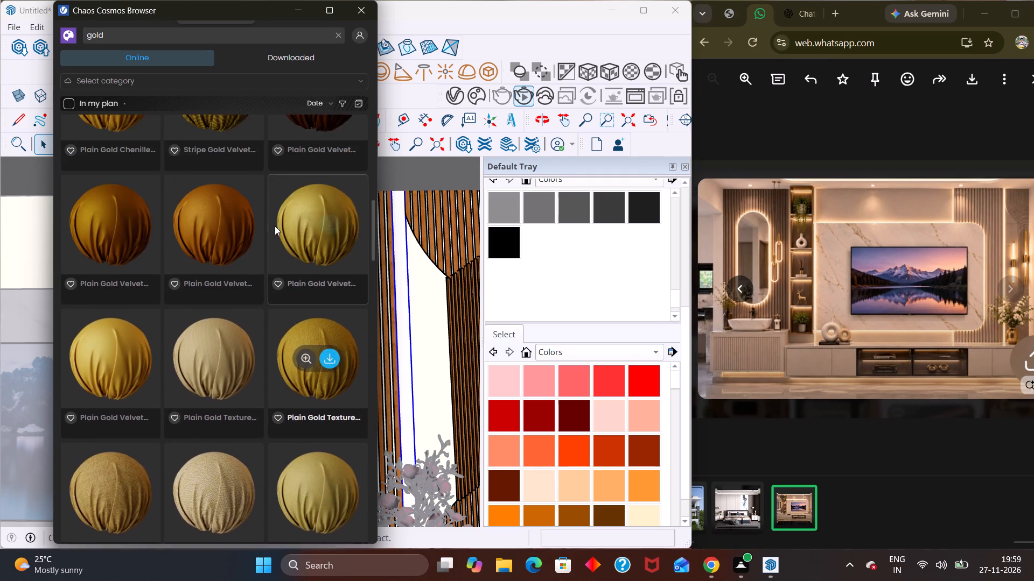
{"action": "scroll", "coordinate": [275, 226], "scroll_direction": "up", "scroll_amount": 7}
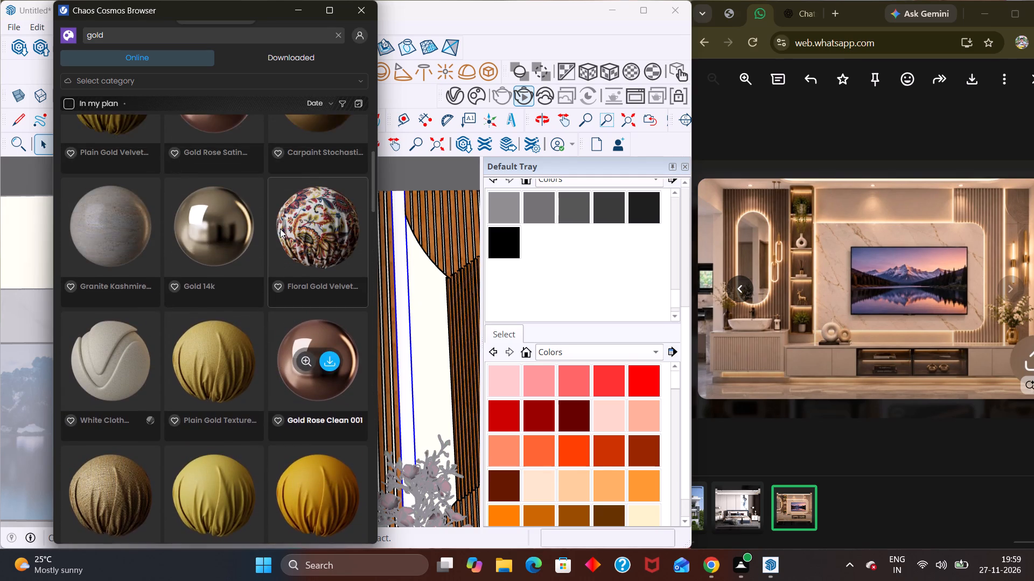
{"action": "scroll", "coordinate": [280, 229], "scroll_direction": "up", "scroll_amount": 2}
{"action": "scroll", "coordinate": [225, 244], "scroll_direction": "up", "scroll_amount": 6}
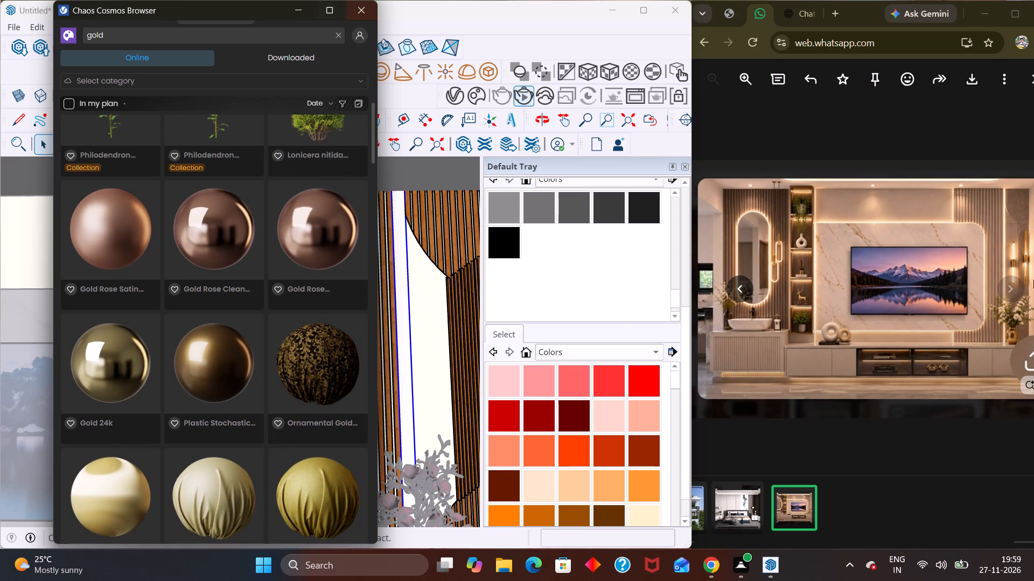
{"action": "left_click", "coordinate": [102, 370]}
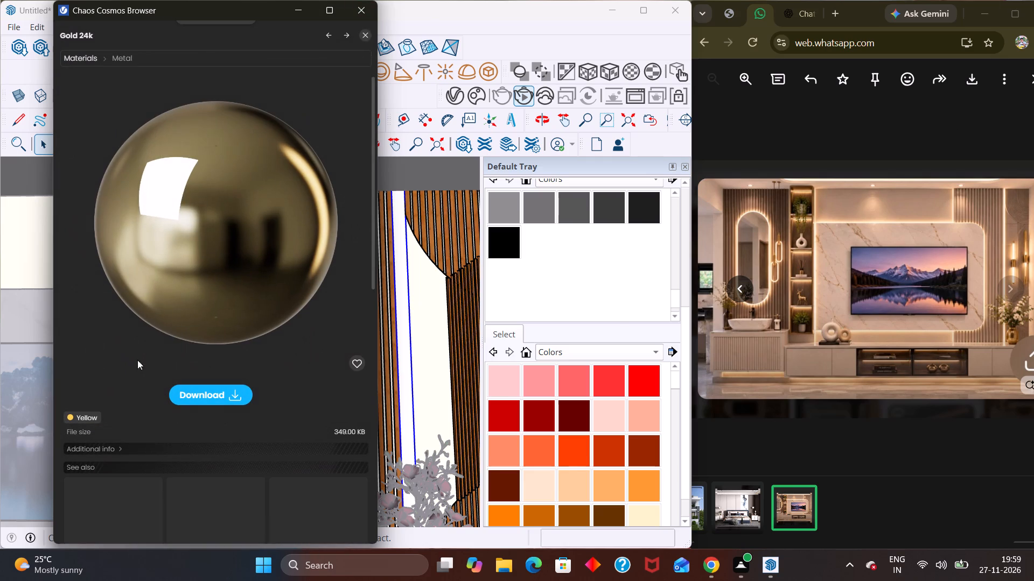
{"action": "left_click", "coordinate": [362, 34]}
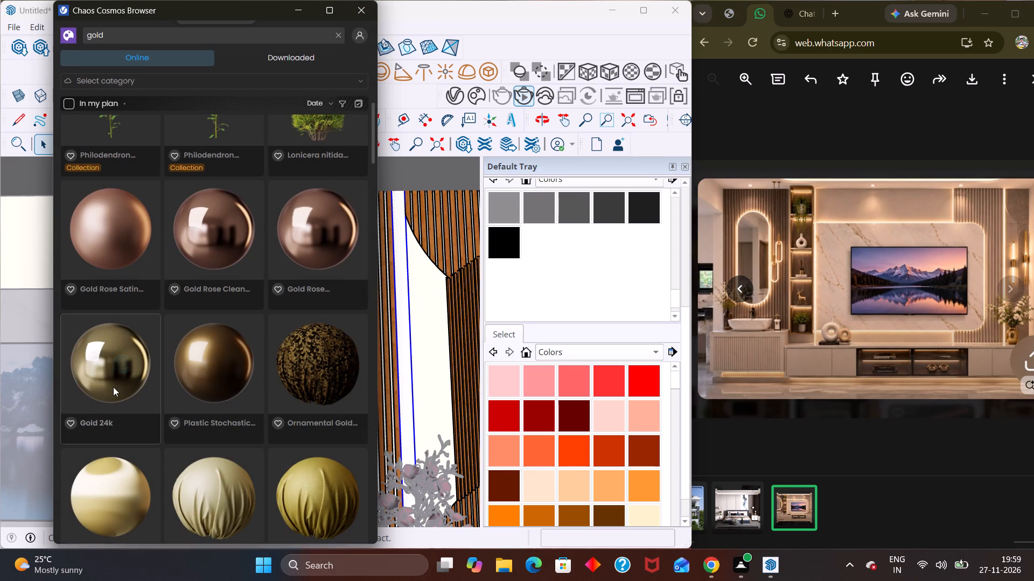
Download the Gold 24k material, import it into the scene and show the downloaded assets.
{"action": "left_click", "coordinate": [127, 360]}
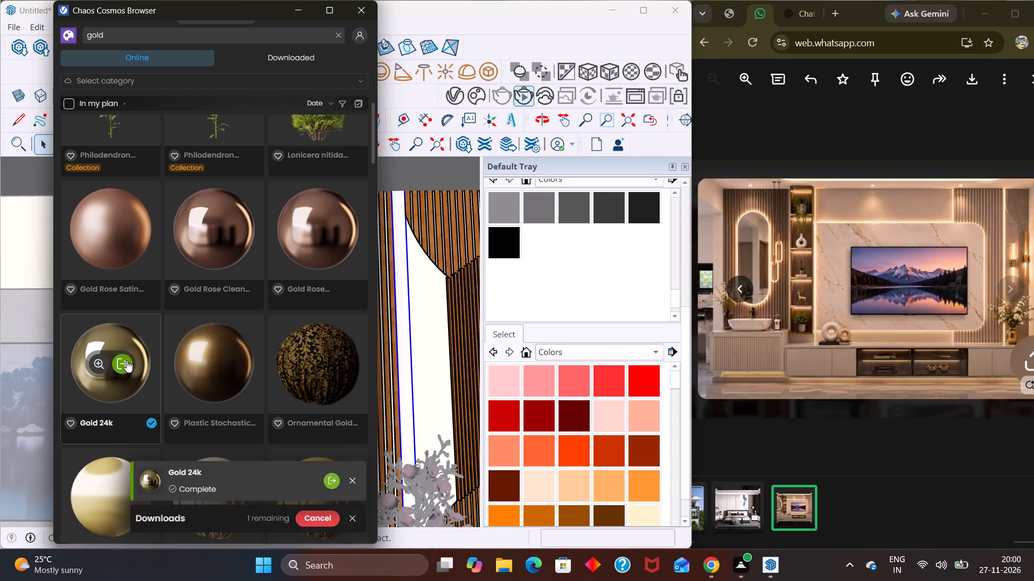
{"action": "left_click", "coordinate": [289, 49]}
{"action": "left_click", "coordinate": [331, 482]}
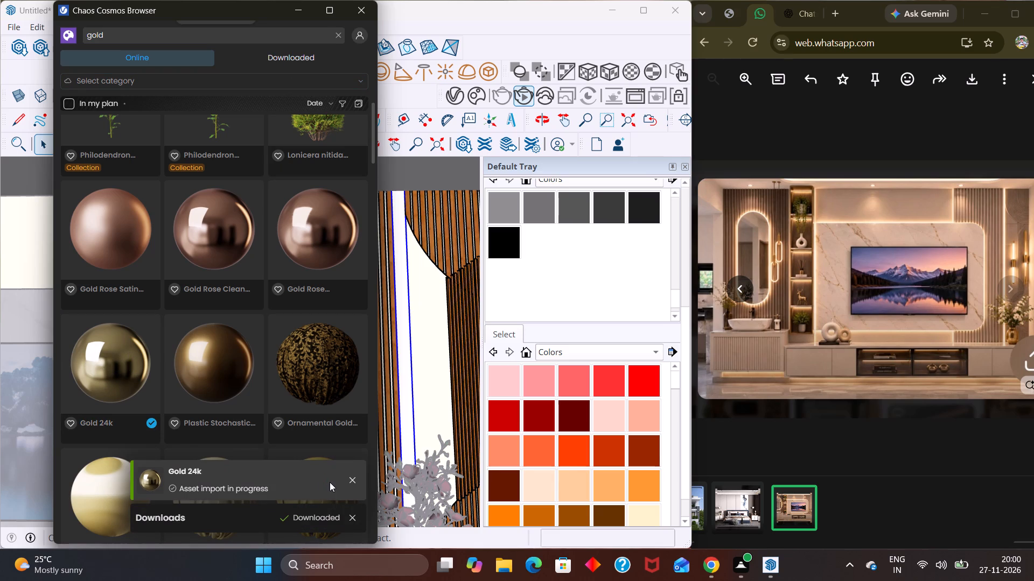
{"action": "left_click", "coordinate": [275, 64]}
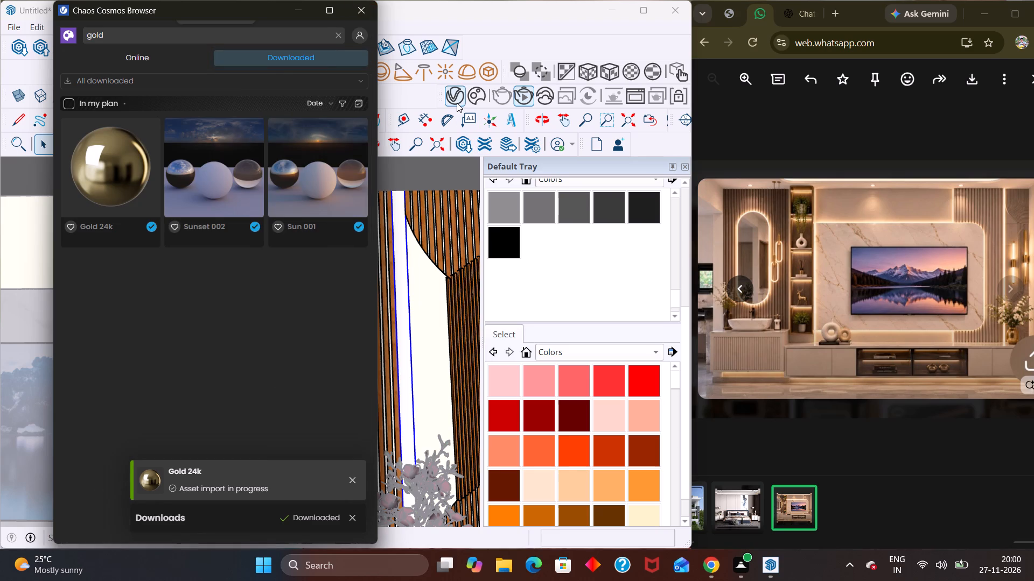
Open the Gold 24k material in the V-Ray Asset Editor and set its diffuse colour to full brightness.
{"action": "left_click", "coordinate": [123, 185]}
{"action": "left_click", "coordinate": [128, 172]}
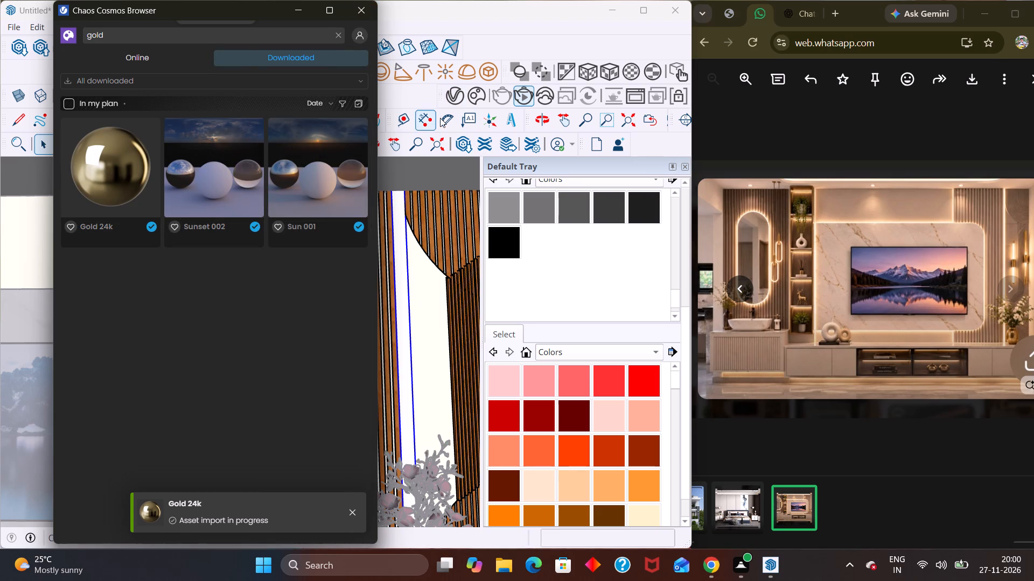
{"action": "left_click", "coordinate": [455, 104]}
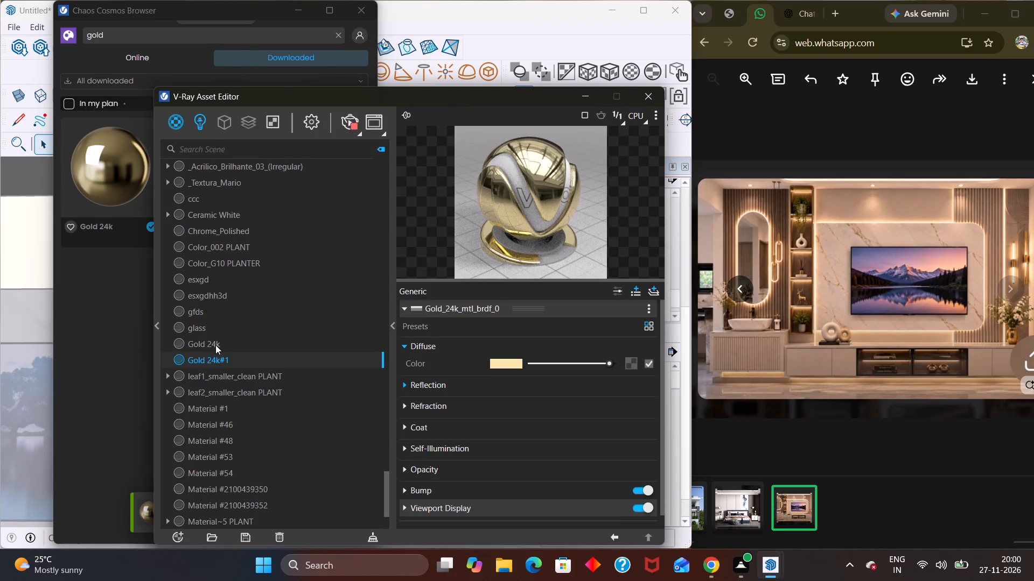
{"action": "left_click", "coordinate": [215, 345]}
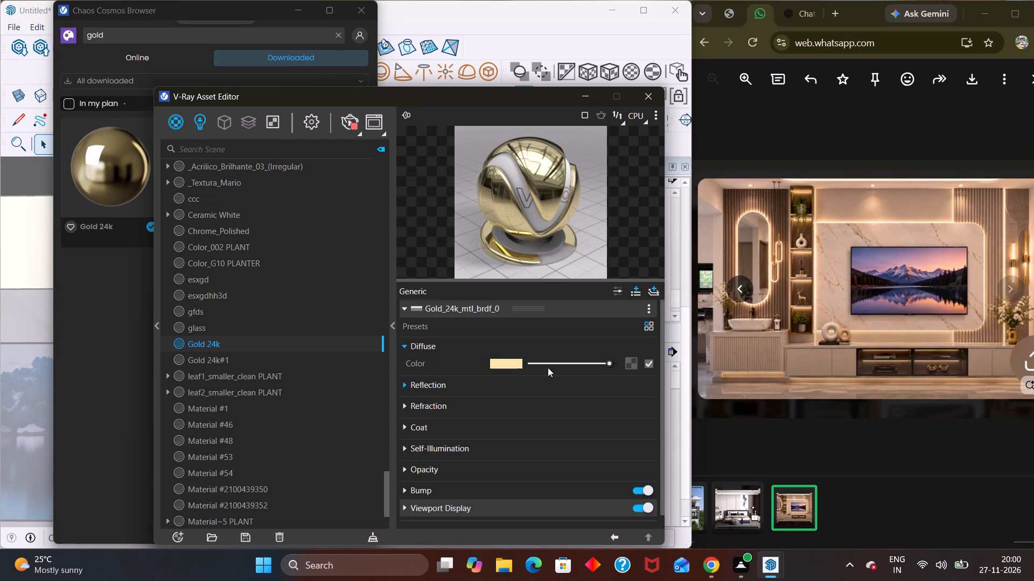
{"action": "left_click_drag", "start_coordinate": [610, 362], "coordinate": [525, 362]}
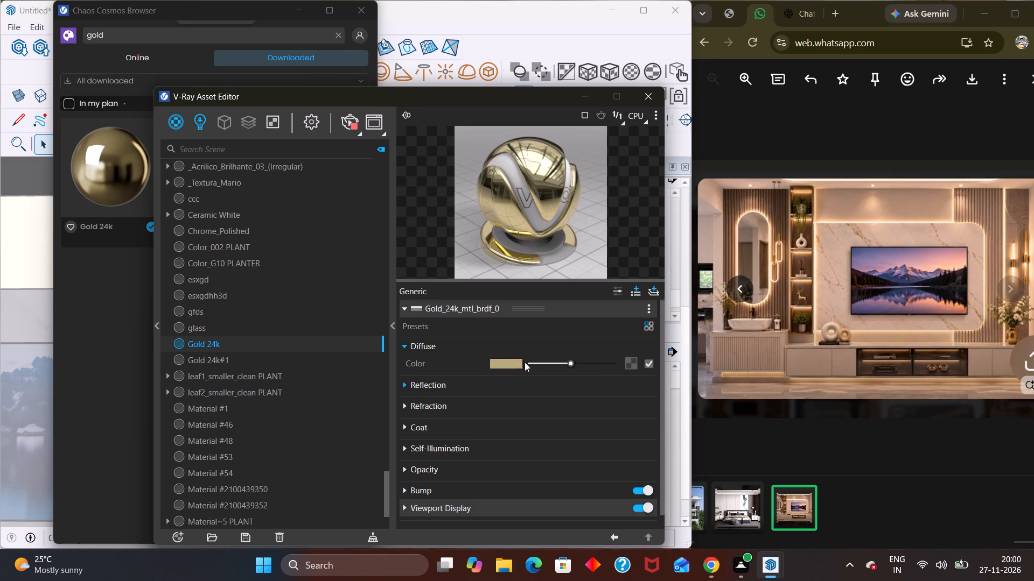
{"action": "left_click_drag", "start_coordinate": [525, 362], "coordinate": [520, 362]}
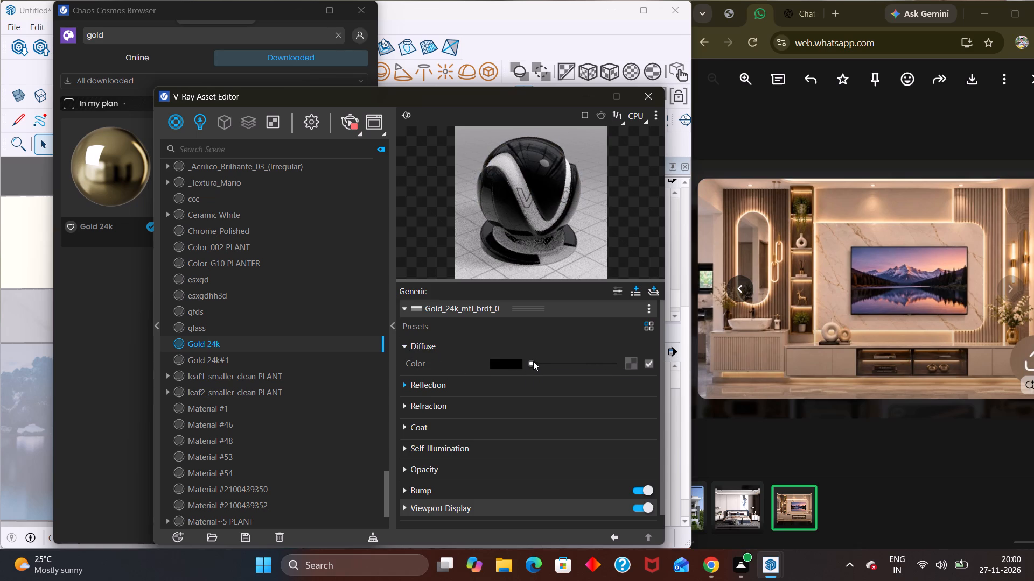
{"action": "left_click_drag", "start_coordinate": [533, 361], "coordinate": [666, 368]}
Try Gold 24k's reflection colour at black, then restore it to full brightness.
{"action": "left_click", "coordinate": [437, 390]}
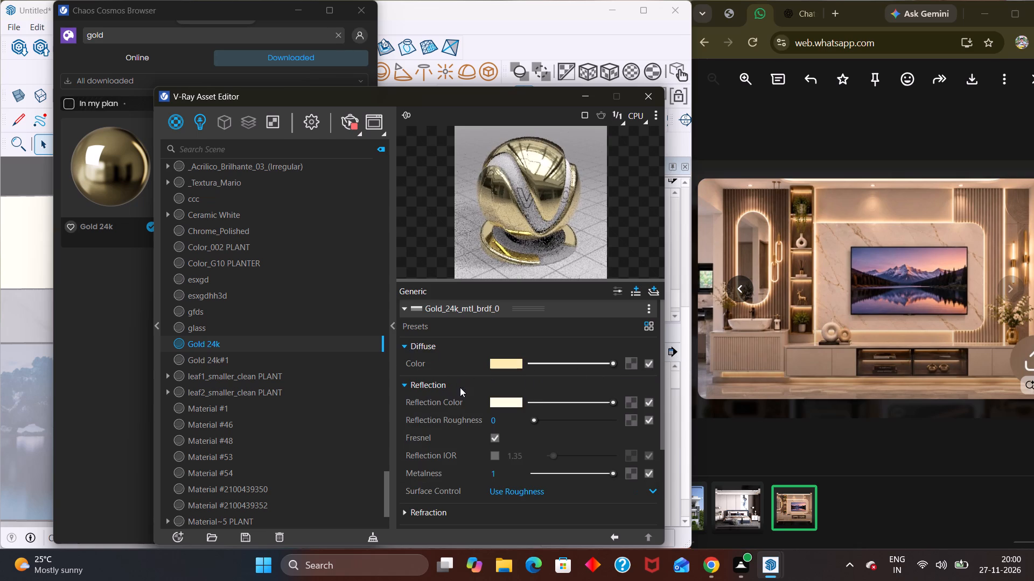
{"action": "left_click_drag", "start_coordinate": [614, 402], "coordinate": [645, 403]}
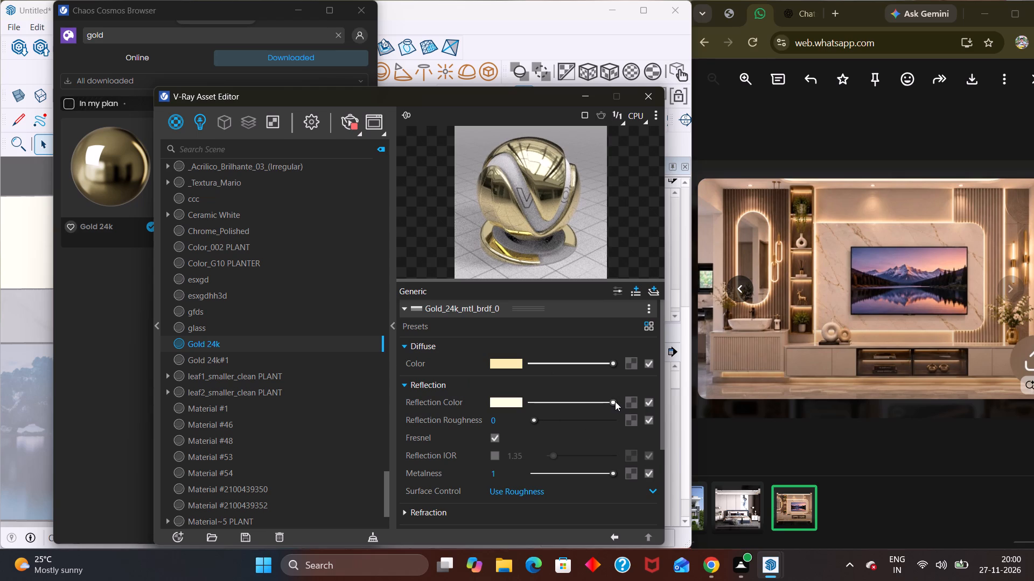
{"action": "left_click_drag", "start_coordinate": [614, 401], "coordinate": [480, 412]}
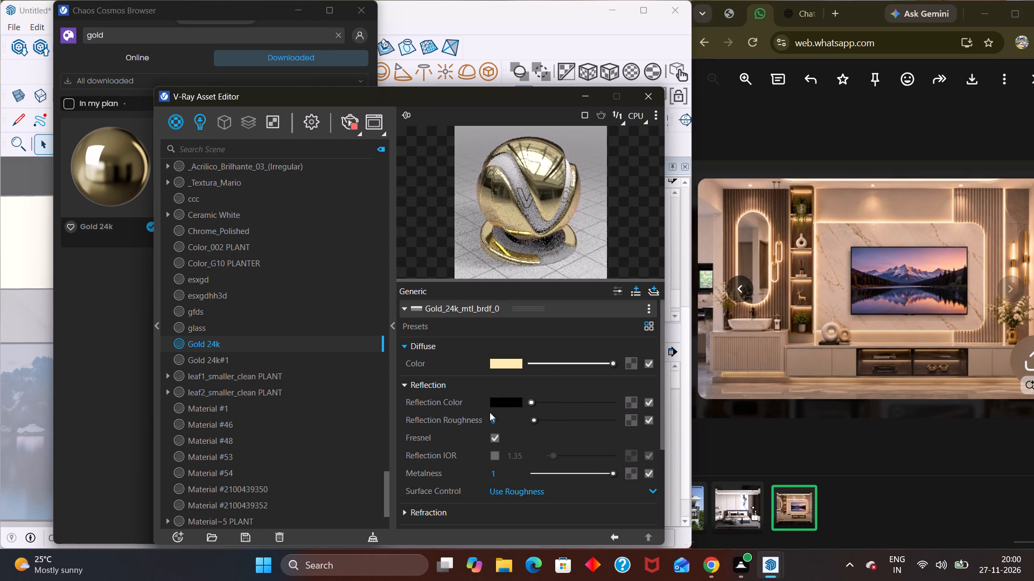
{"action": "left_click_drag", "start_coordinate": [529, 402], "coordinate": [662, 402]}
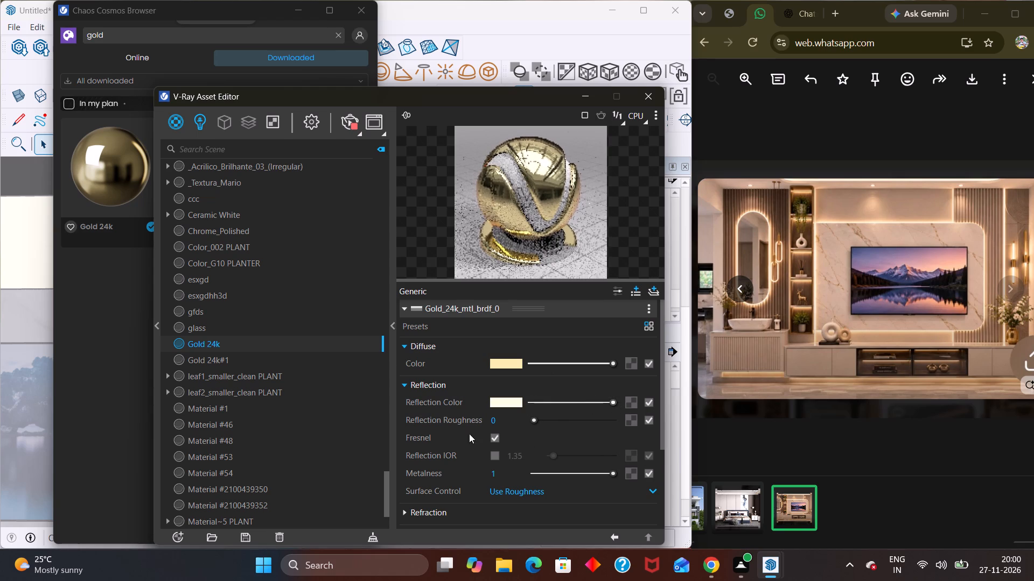
Disable Fresnel for Gold 24k and set the Reflection IOR to 25, keeping Reflection Roughness at 0.
{"action": "left_click", "coordinate": [498, 451]}
{"action": "left_click", "coordinate": [495, 437]}
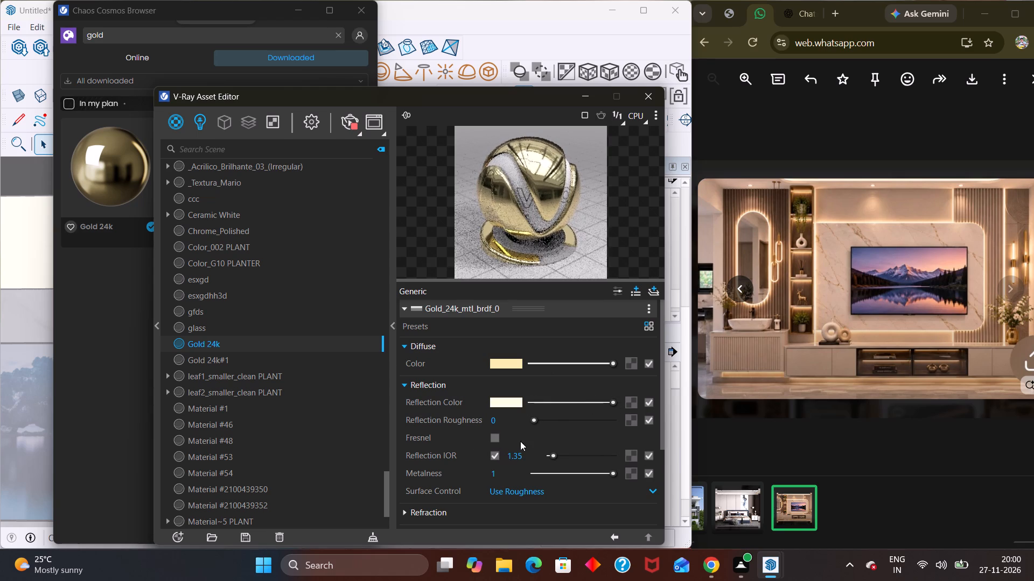
{"action": "left_click_drag", "start_coordinate": [554, 454], "coordinate": [601, 457]}
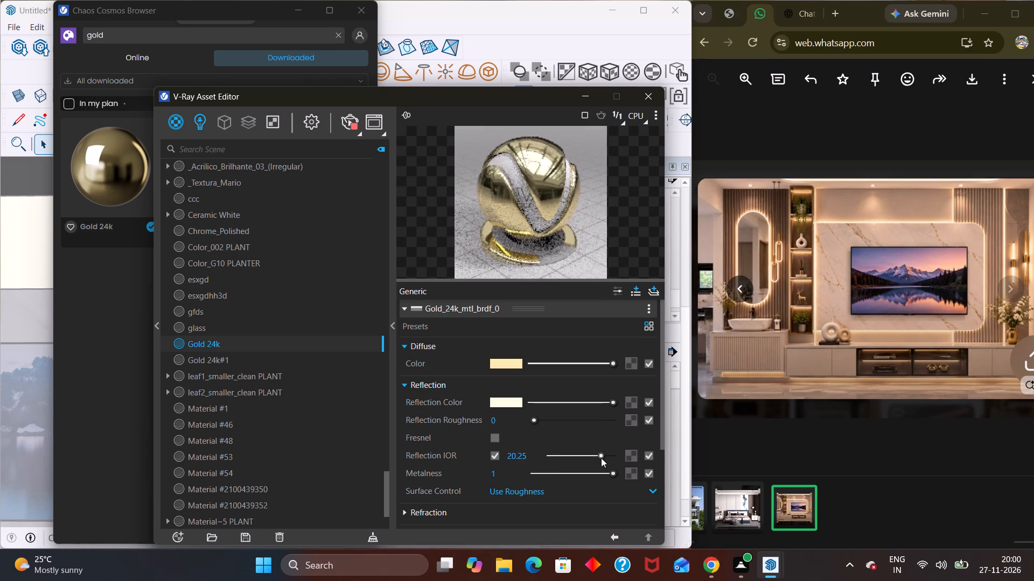
{"action": "left_click_drag", "start_coordinate": [598, 455], "coordinate": [622, 457]}
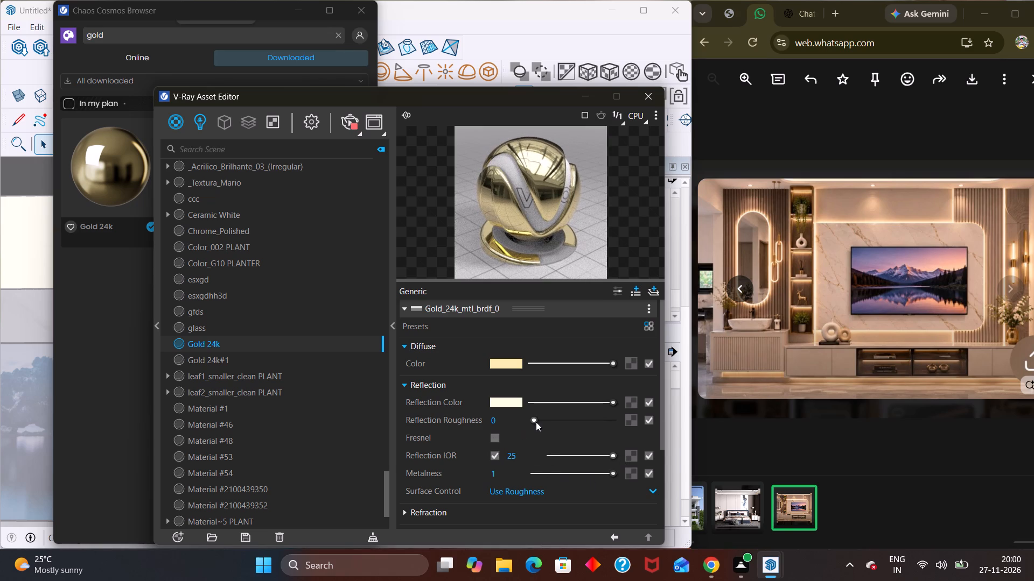
{"action": "left_click_drag", "start_coordinate": [537, 421], "coordinate": [438, 456]}
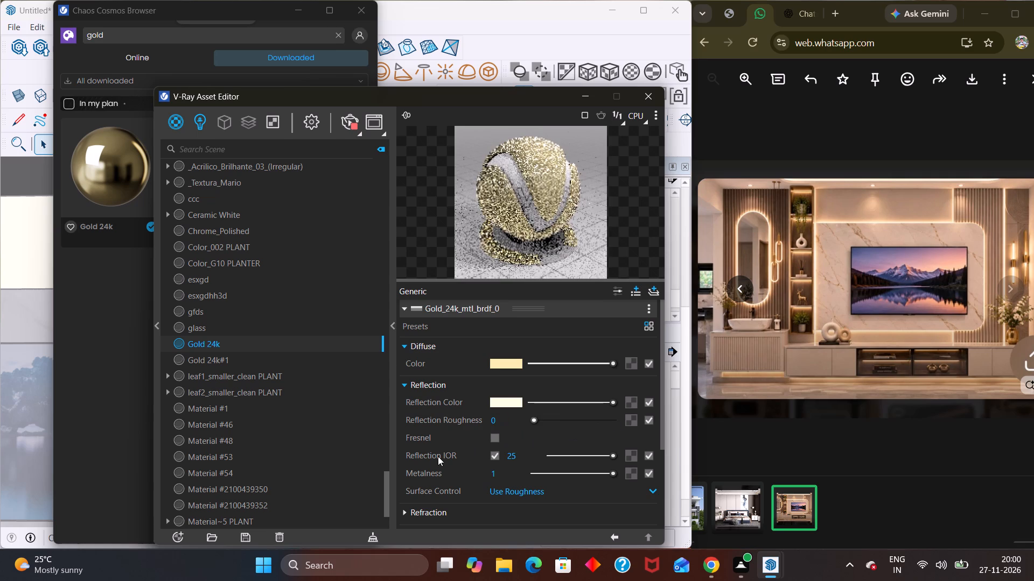
{"action": "left_click_drag", "start_coordinate": [438, 456], "coordinate": [432, 458]}
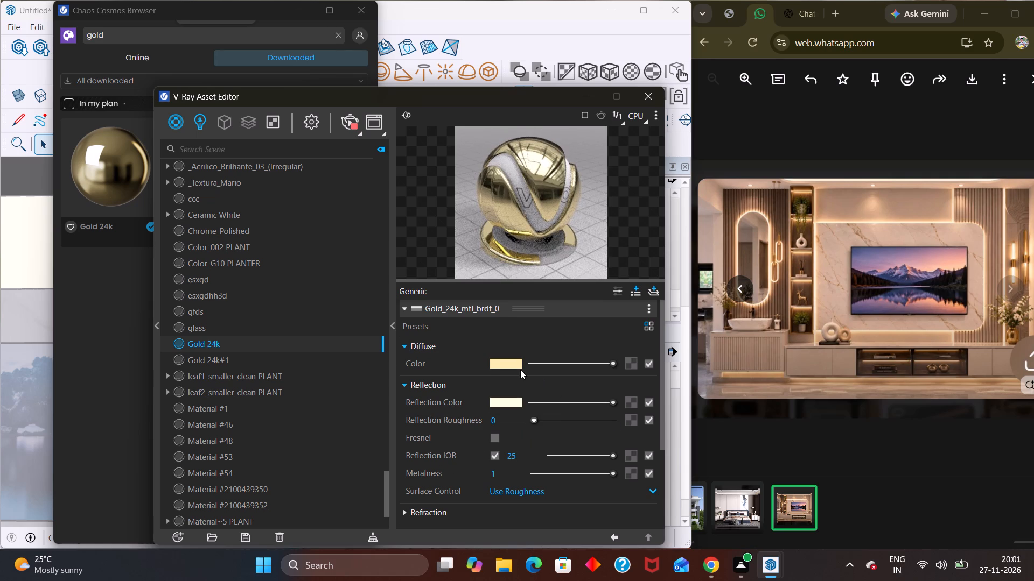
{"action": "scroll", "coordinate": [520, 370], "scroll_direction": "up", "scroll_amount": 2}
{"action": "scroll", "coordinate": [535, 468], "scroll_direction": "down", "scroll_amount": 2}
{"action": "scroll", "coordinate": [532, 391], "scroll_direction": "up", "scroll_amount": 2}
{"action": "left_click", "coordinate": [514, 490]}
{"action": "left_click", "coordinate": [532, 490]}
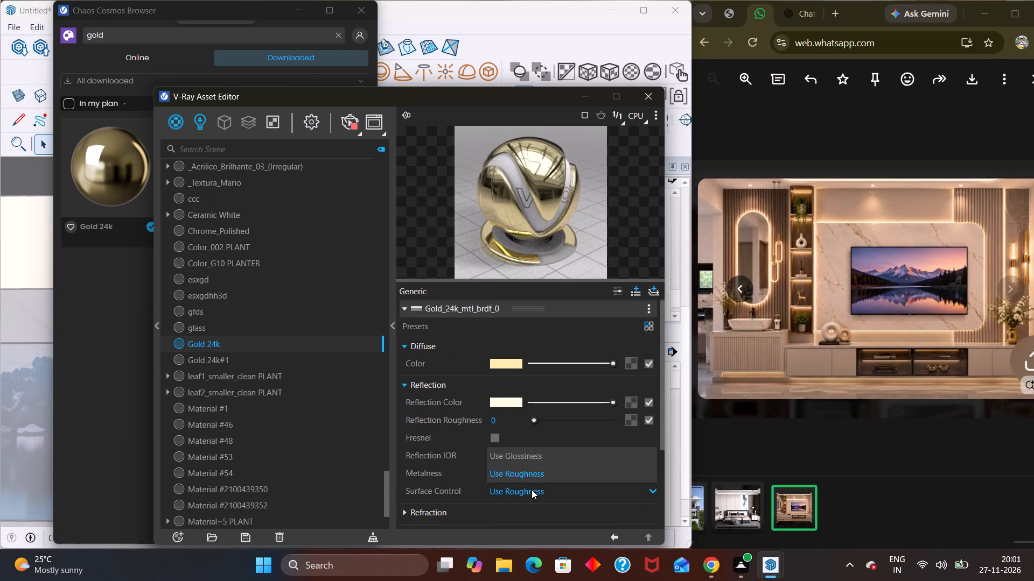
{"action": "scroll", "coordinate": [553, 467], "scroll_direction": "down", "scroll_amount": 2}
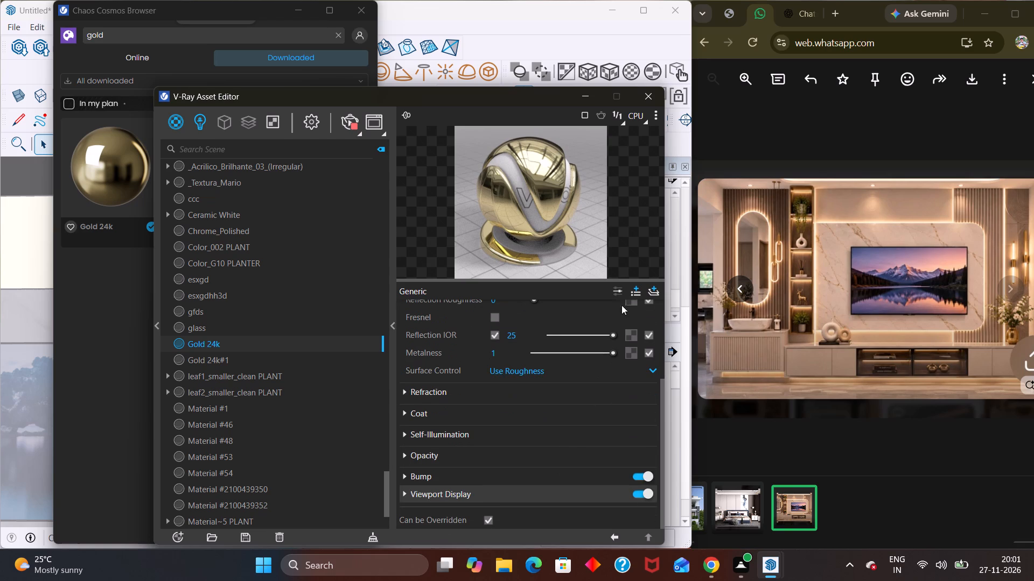
Apply the Gold 24k material to the selected vertical strip between the slatted panels and close the Asset Editor.
{"action": "right_click", "coordinate": [263, 345]}
{"action": "left_click", "coordinate": [298, 378]}
{"action": "left_click", "coordinate": [642, 93]}
Leave the nested wall group, close the Chaos Cosmos browser and clear the selection.
{"action": "scroll", "coordinate": [478, 374], "scroll_direction": "down", "scroll_amount": 2}
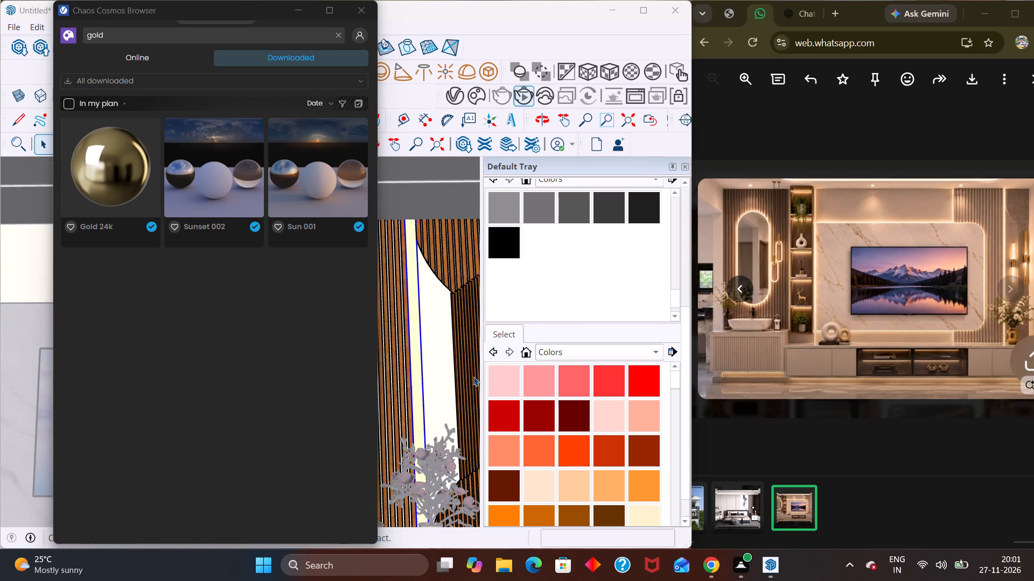
{"action": "scroll", "coordinate": [473, 377], "scroll_direction": "down", "scroll_amount": 10}
{"action": "middle_click_drag", "start_coordinate": [414, 436], "coordinate": [381, 480]}
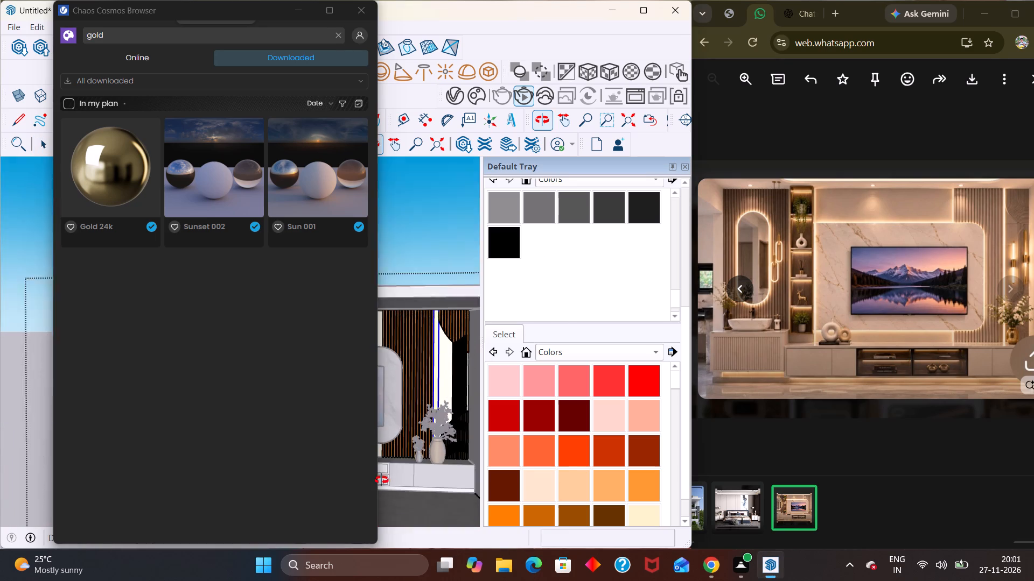
{"action": "middle_click_drag", "start_coordinate": [381, 480], "coordinate": [376, 450]}
{"action": "left_click", "coordinate": [431, 216]}
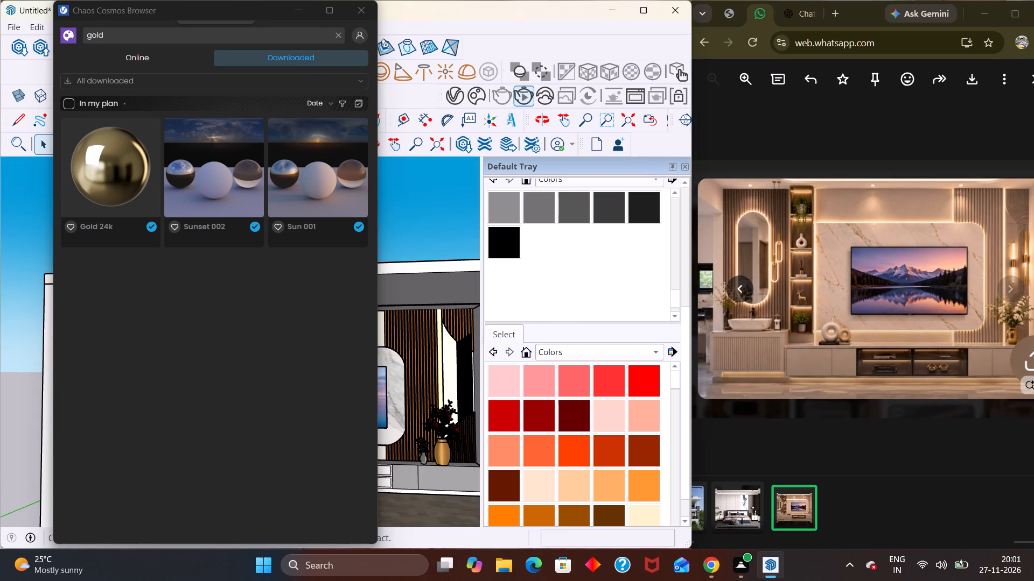
{"action": "left_click_drag", "start_coordinate": [263, 8], "coordinate": [218, 264]}
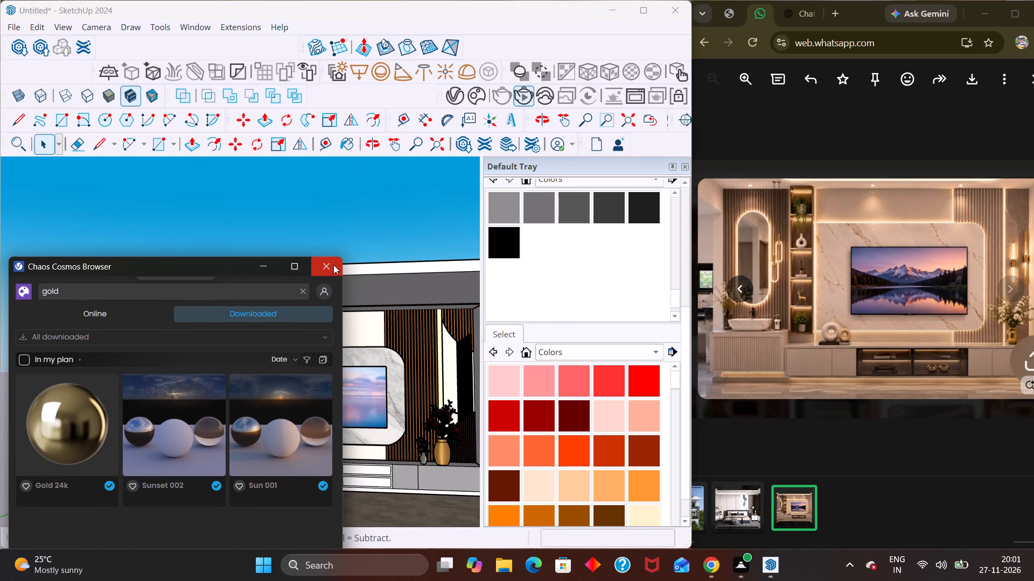
{"action": "left_click", "coordinate": [333, 265]}
{"action": "scroll", "coordinate": [353, 290], "scroll_direction": "down", "scroll_amount": 6}
{"action": "left_click", "coordinate": [386, 282]}
Examine the gold strip between the slatted panels beside the TV, both close up and from farther away.
{"action": "scroll", "coordinate": [427, 353], "scroll_direction": "up", "scroll_amount": 2}
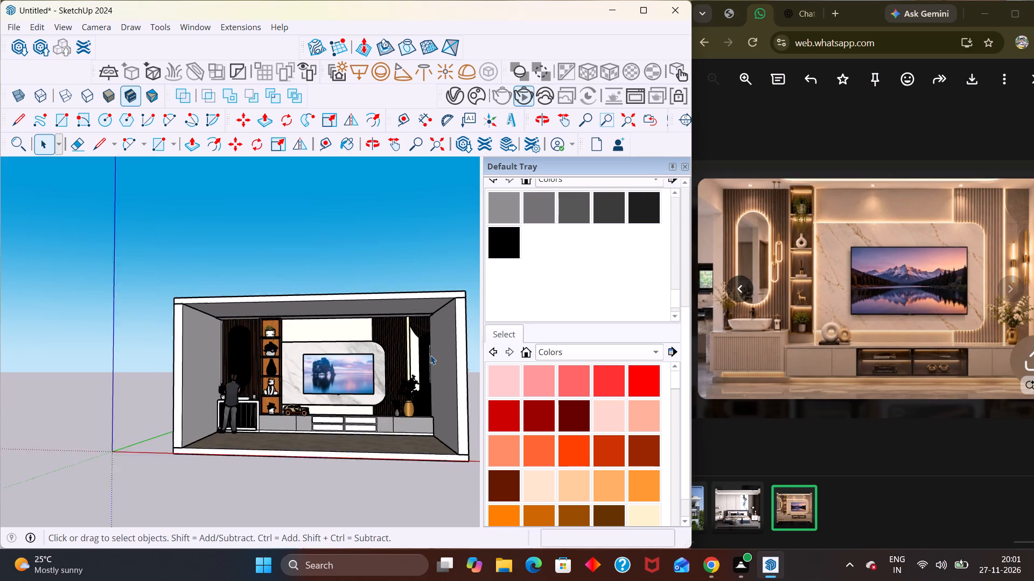
{"action": "scroll", "coordinate": [430, 355], "scroll_direction": "up", "scroll_amount": 4}
{"action": "scroll", "coordinate": [386, 332], "scroll_direction": "down", "scroll_amount": 1}
{"action": "scroll", "coordinate": [389, 329], "scroll_direction": "up", "scroll_amount": 7}
{"action": "middle_click_drag", "start_coordinate": [410, 318], "coordinate": [403, 349]}
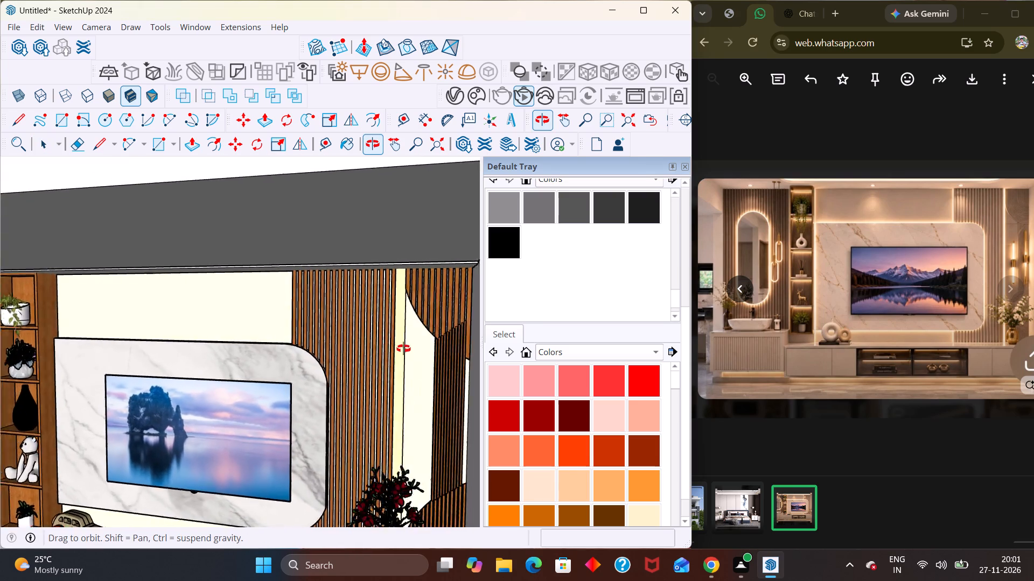
{"action": "middle_click_drag", "start_coordinate": [403, 349], "coordinate": [417, 349]}
{"action": "scroll", "coordinate": [417, 349], "scroll_direction": "up", "scroll_amount": 7}
{"action": "middle_click_drag", "start_coordinate": [391, 337], "coordinate": [420, 342]}
{"action": "scroll", "coordinate": [420, 342], "scroll_direction": "down", "scroll_amount": 4}
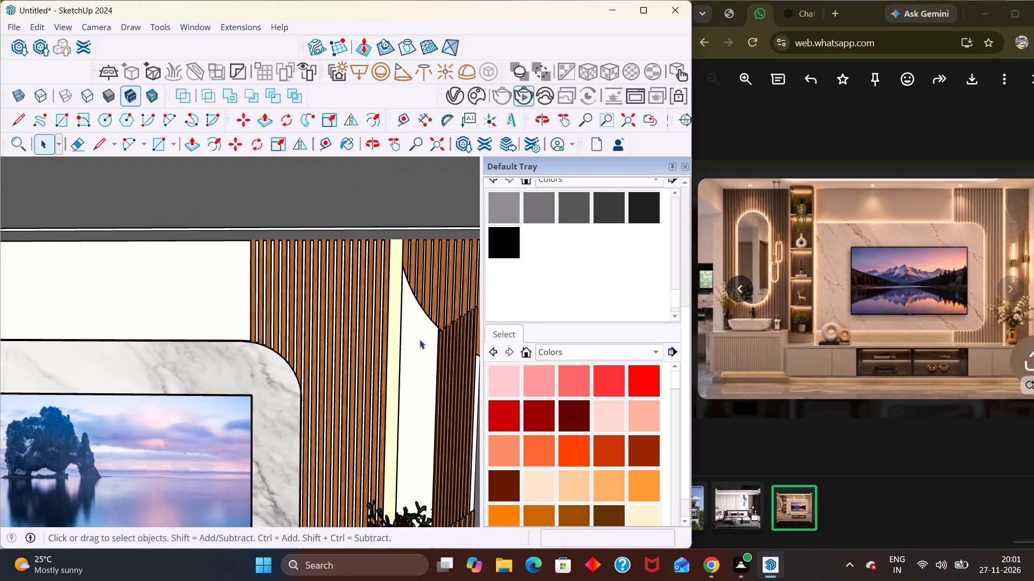
{"action": "scroll", "coordinate": [420, 339], "scroll_direction": "down", "scroll_amount": 2}
{"action": "middle_click_drag", "start_coordinate": [374, 364], "coordinate": [397, 379]}
{"action": "scroll", "coordinate": [403, 379], "scroll_direction": "down", "scroll_amount": 3}
{"action": "middle_click_drag", "start_coordinate": [404, 379], "coordinate": [390, 352]}
{"action": "scroll", "coordinate": [398, 370], "scroll_direction": "up", "scroll_amount": 1}
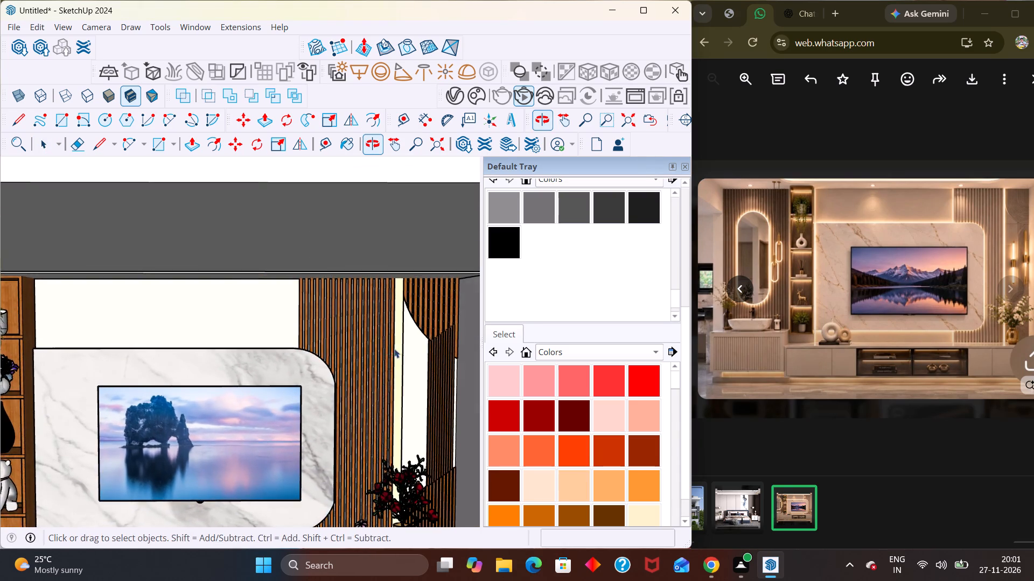
{"action": "scroll", "coordinate": [399, 346], "scroll_direction": "down", "scroll_amount": 4}
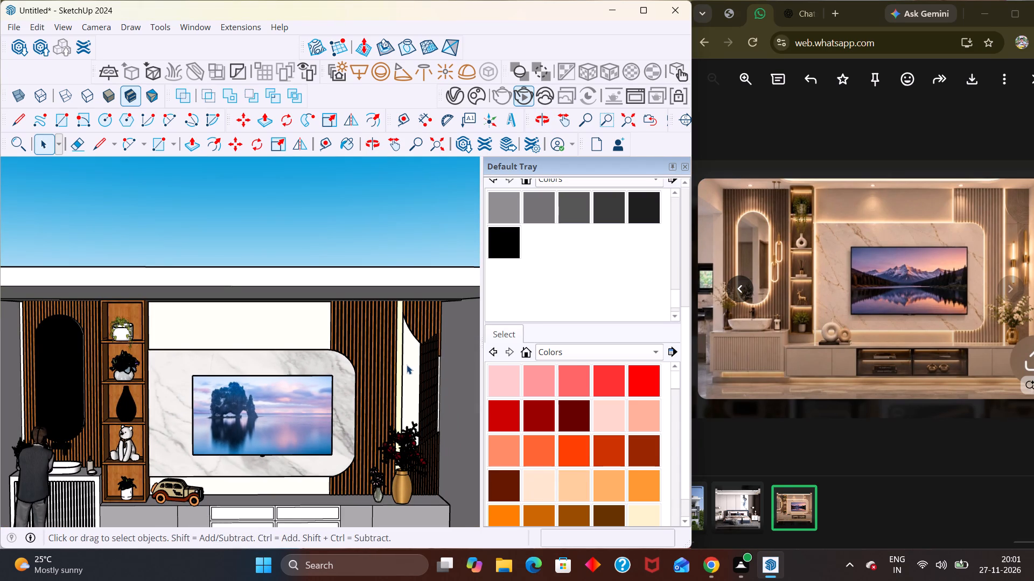
{"action": "scroll", "coordinate": [397, 365], "scroll_direction": "up", "scroll_amount": 3}
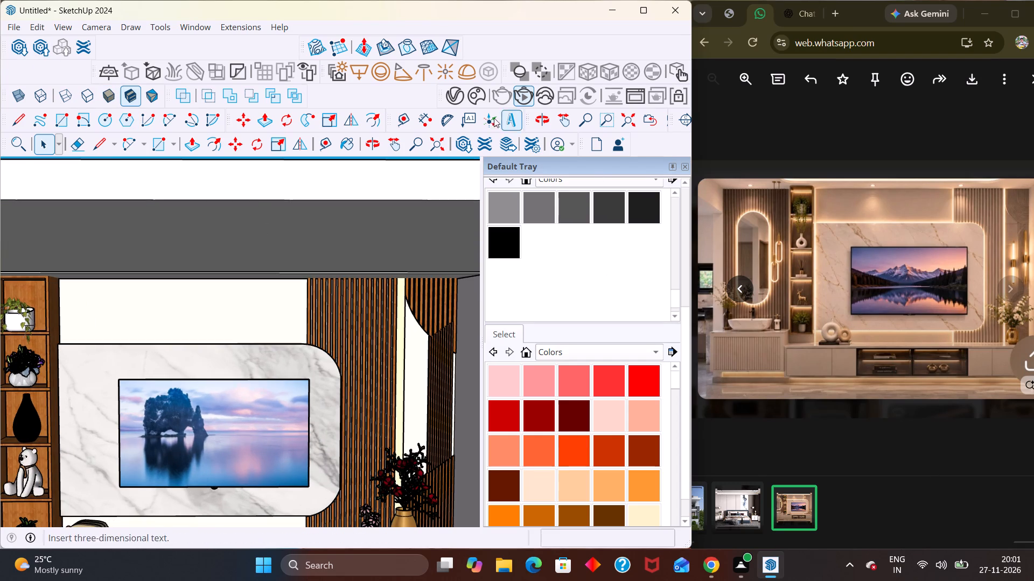
Reopen Gold 24k's settings, set its Reflection IOR to 0 and reflection colour to black, and uncover the strip in the model.
{"action": "left_click", "coordinate": [464, 94]}
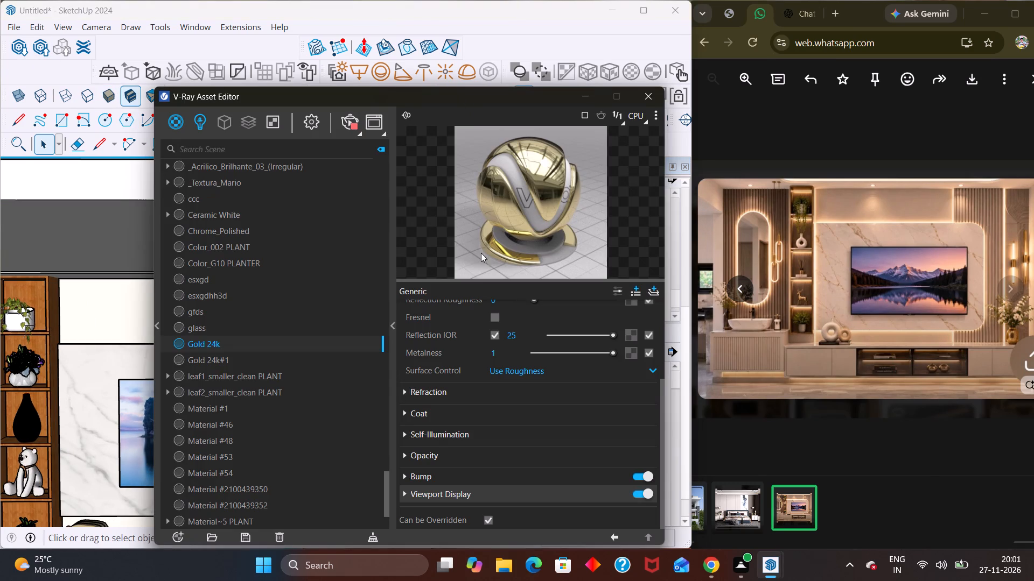
{"action": "left_click_drag", "start_coordinate": [612, 333], "coordinate": [511, 329]}
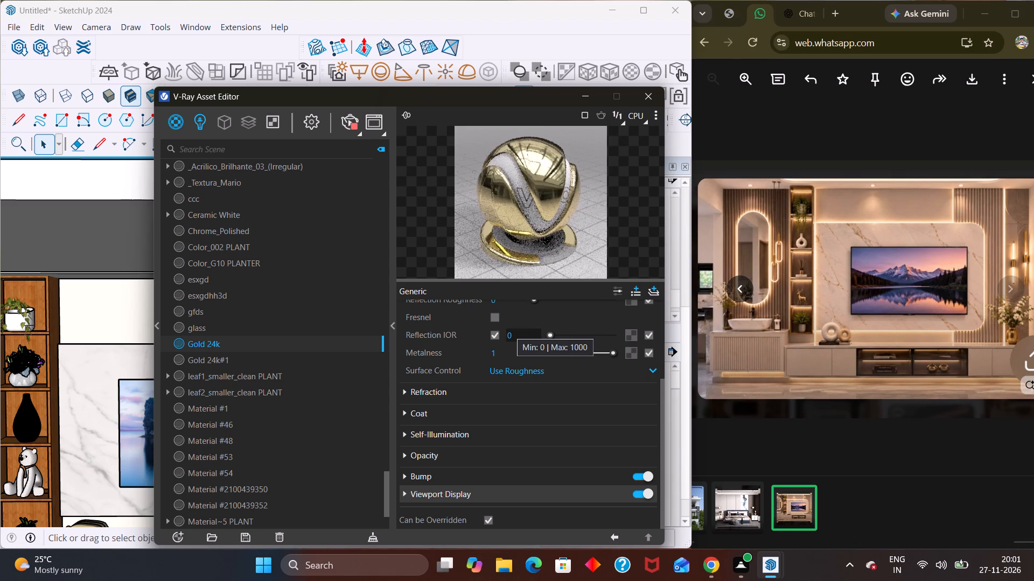
{"action": "scroll", "coordinate": [535, 357], "scroll_direction": "up", "scroll_amount": 2}
{"action": "left_click_drag", "start_coordinate": [613, 402], "coordinate": [476, 409]}
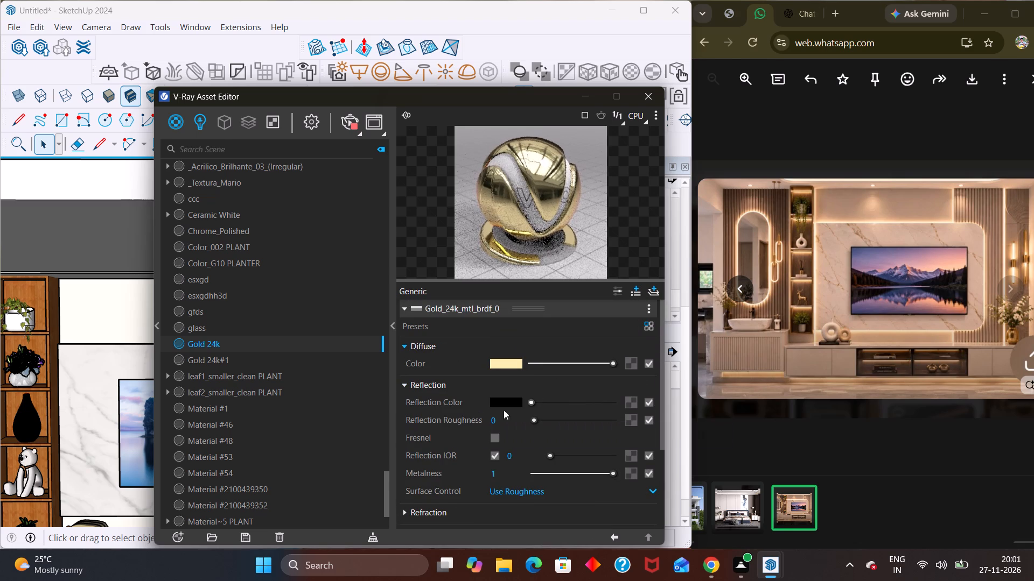
{"action": "left_click_drag", "start_coordinate": [529, 400], "coordinate": [645, 400]}
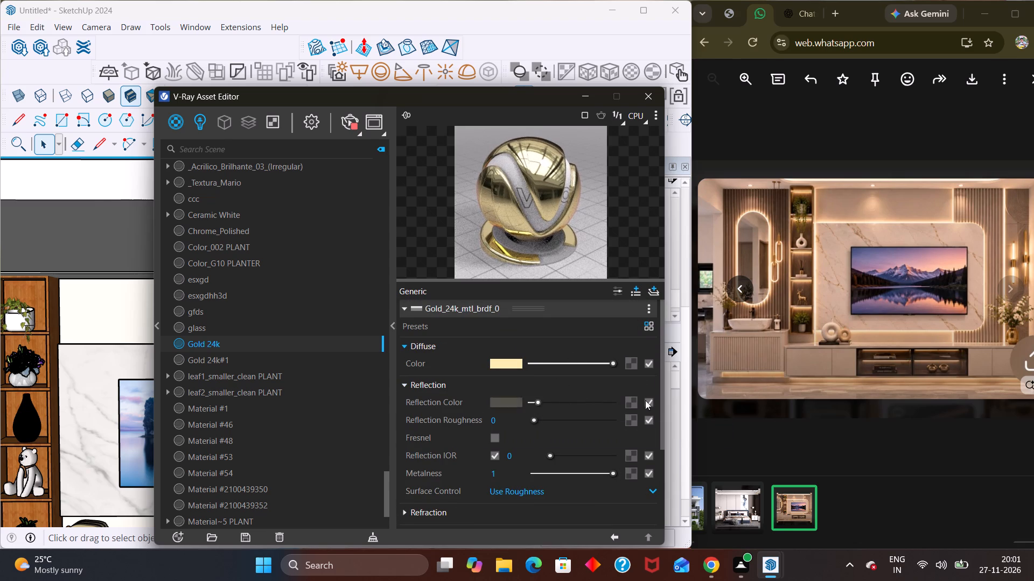
{"action": "left_click_drag", "start_coordinate": [645, 400], "coordinate": [703, 398]}
{"action": "left_click", "coordinate": [534, 419]}
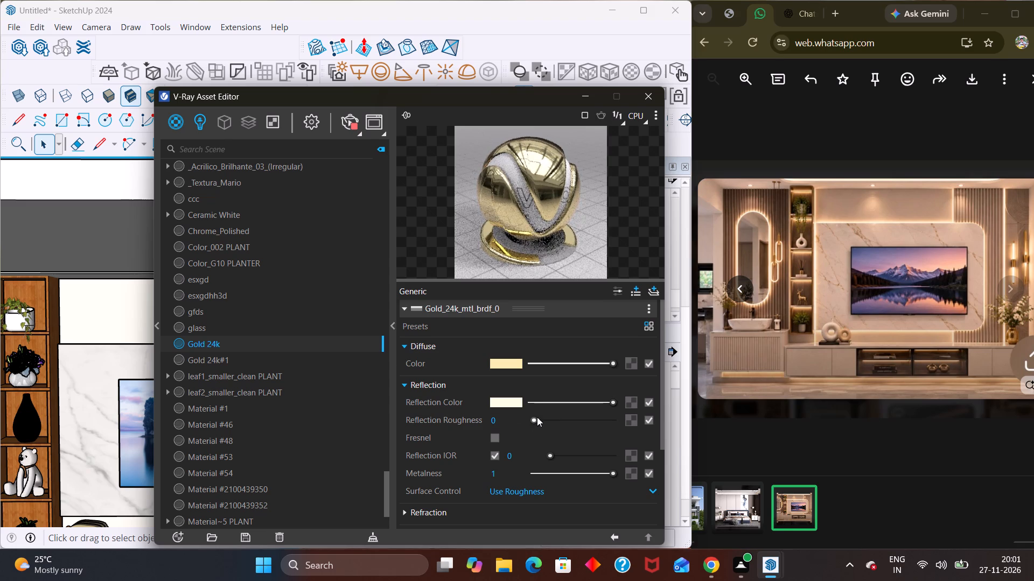
{"action": "left_click_drag", "start_coordinate": [612, 400], "coordinate": [393, 420]}
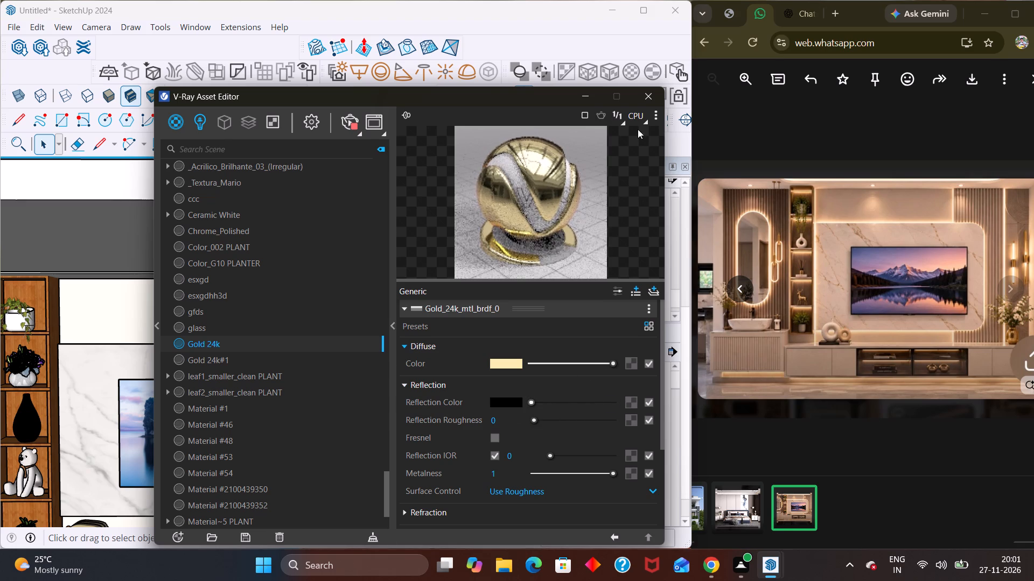
{"action": "left_click_drag", "start_coordinate": [516, 96], "coordinate": [155, 353]}
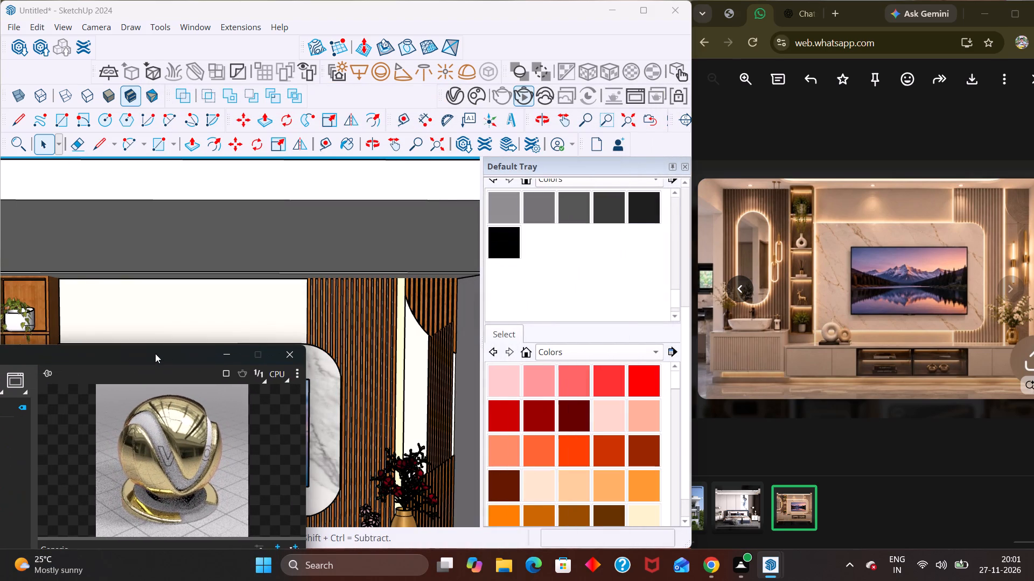
Stop the interactive render, run a V-Ray production render of the whole TV wall, and stop and close it after checking the gold strip.
{"action": "left_click_drag", "start_coordinate": [155, 353], "coordinate": [139, 366]}
{"action": "scroll", "coordinate": [414, 326], "scroll_direction": "down", "scroll_amount": 2}
{"action": "scroll", "coordinate": [407, 343], "scroll_direction": "up", "scroll_amount": 2}
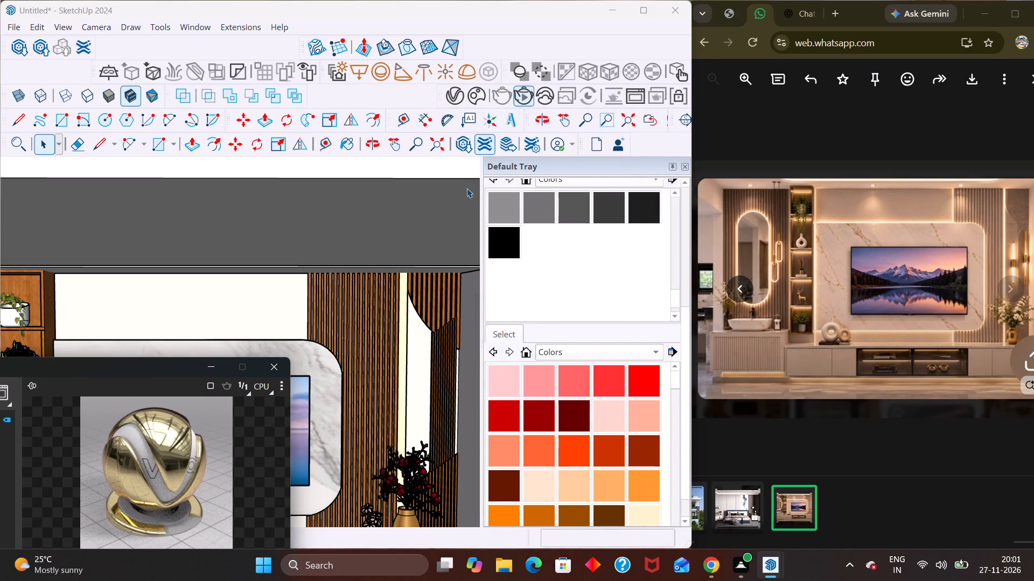
{"action": "scroll", "coordinate": [454, 254], "scroll_direction": "up", "scroll_amount": 3}
{"action": "middle_click_drag", "start_coordinate": [387, 325], "coordinate": [400, 400]}
{"action": "scroll", "coordinate": [387, 325], "scroll_direction": "up", "scroll_amount": 1}
{"action": "scroll", "coordinate": [415, 295], "scroll_direction": "down", "scroll_amount": 1}
{"action": "scroll", "coordinate": [397, 410], "scroll_direction": "down", "scroll_amount": 1}
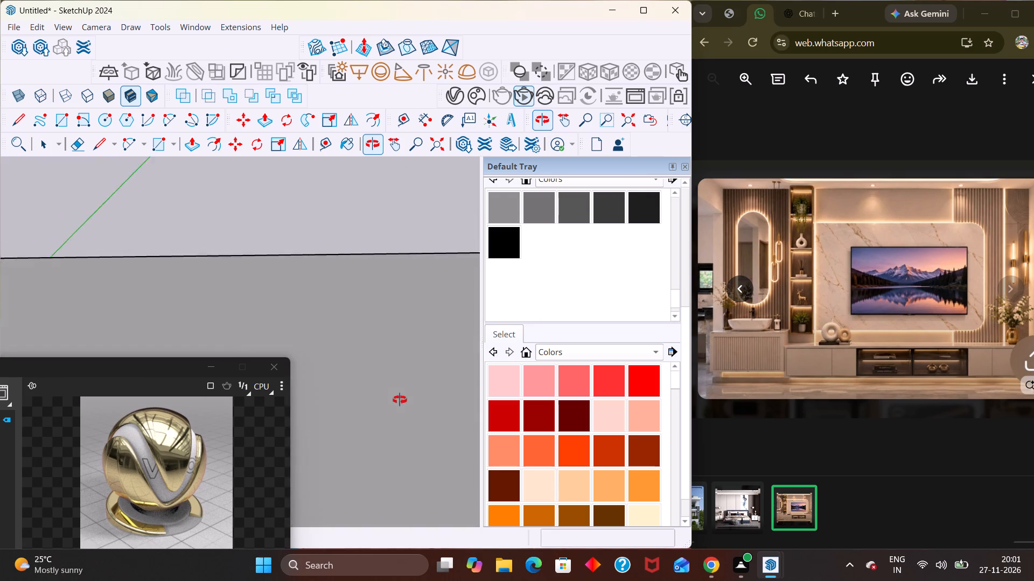
{"action": "middle_click_drag", "start_coordinate": [400, 400], "coordinate": [402, 392]}
{"action": "scroll", "coordinate": [400, 400], "scroll_direction": "down", "scroll_amount": 3}
{"action": "scroll", "coordinate": [415, 341], "scroll_direction": "up", "scroll_amount": 1}
{"action": "scroll", "coordinate": [415, 341], "scroll_direction": "down", "scroll_amount": 2}
{"action": "key", "text": "shift+z"}
{"action": "scroll", "coordinate": [365, 420], "scroll_direction": "down", "scroll_amount": 3}
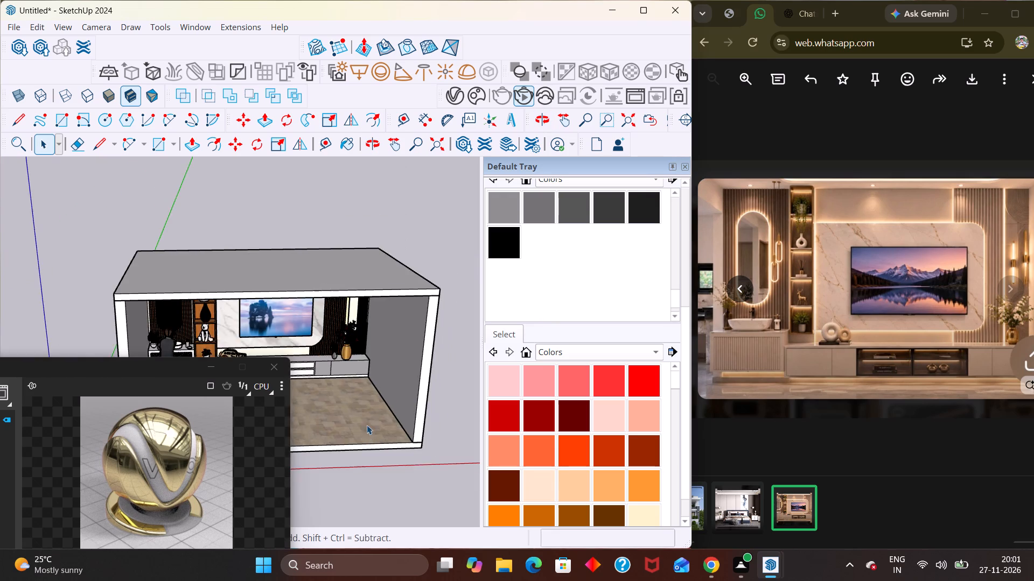
{"action": "middle_click_drag", "start_coordinate": [374, 421], "coordinate": [343, 307]}
{"action": "scroll", "coordinate": [343, 308], "scroll_direction": "up", "scroll_amount": 6}
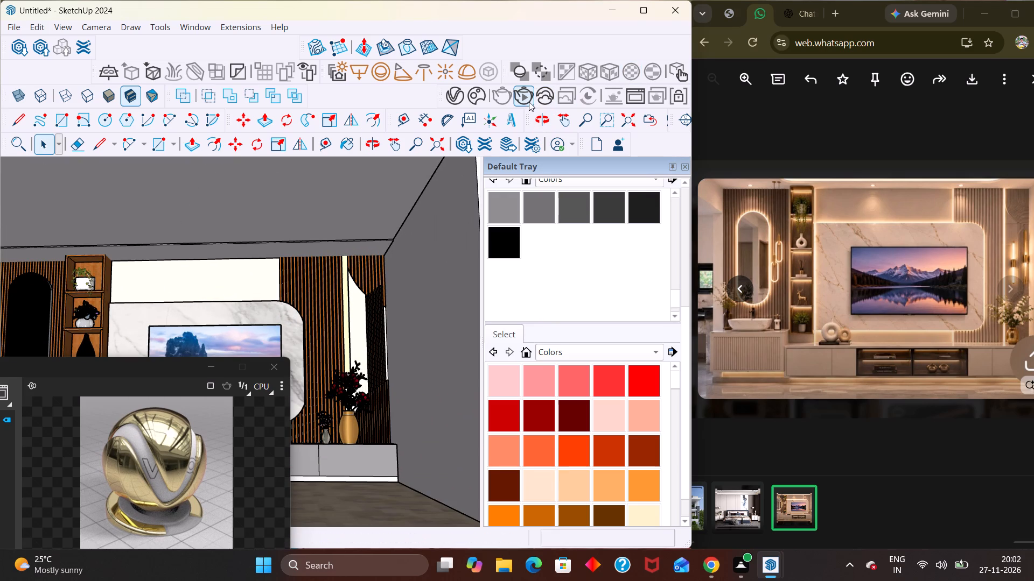
{"action": "scroll", "coordinate": [456, 256], "scroll_direction": "down", "scroll_amount": 4}
{"action": "scroll", "coordinate": [197, 283], "scroll_direction": "down", "scroll_amount": 2}
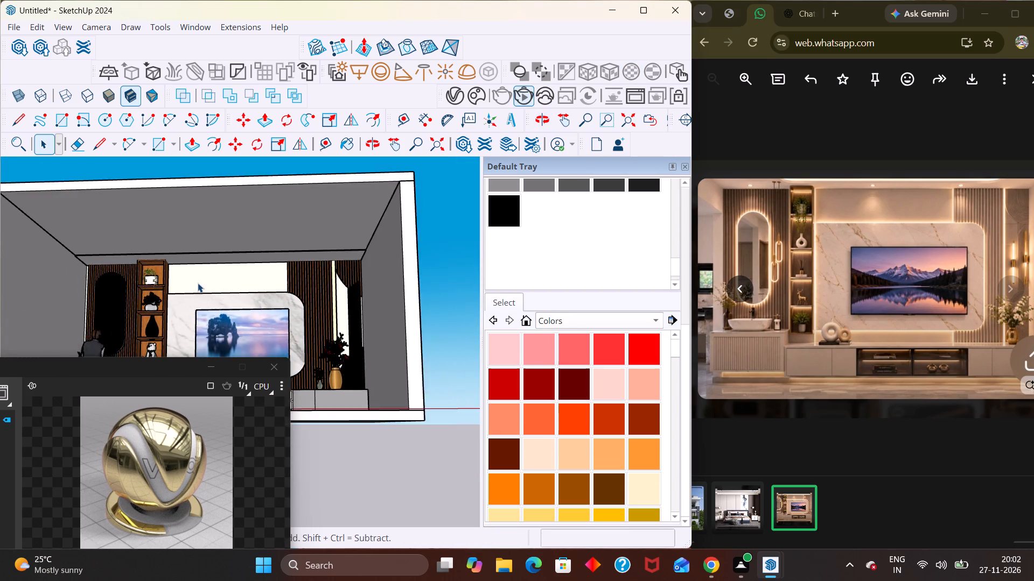
{"action": "middle_click", "coordinate": [198, 283]}
{"action": "scroll", "coordinate": [198, 283], "scroll_direction": "up", "scroll_amount": 3}
{"action": "left_click", "coordinate": [520, 90]}
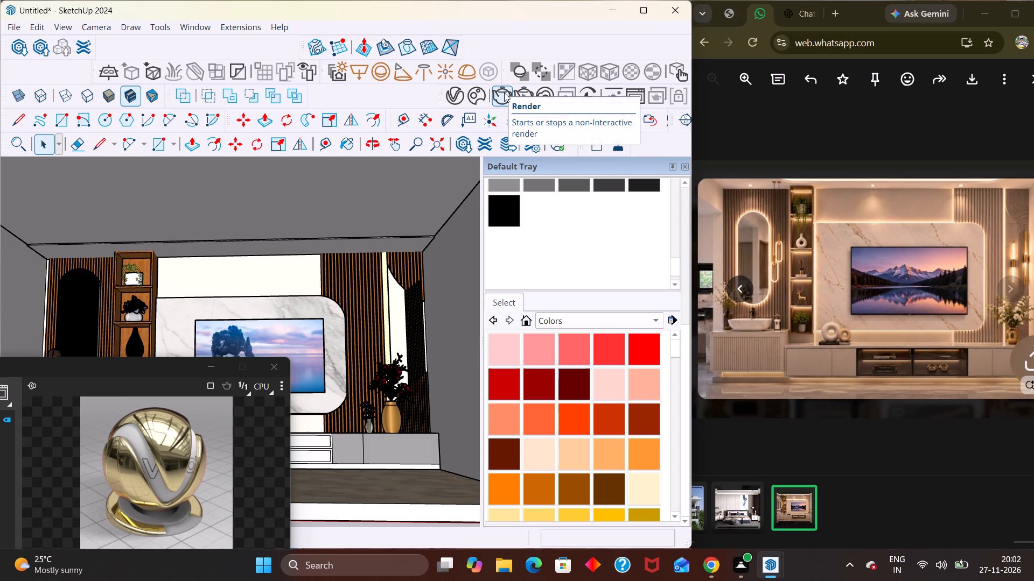
{"action": "left_click", "coordinate": [507, 100]}
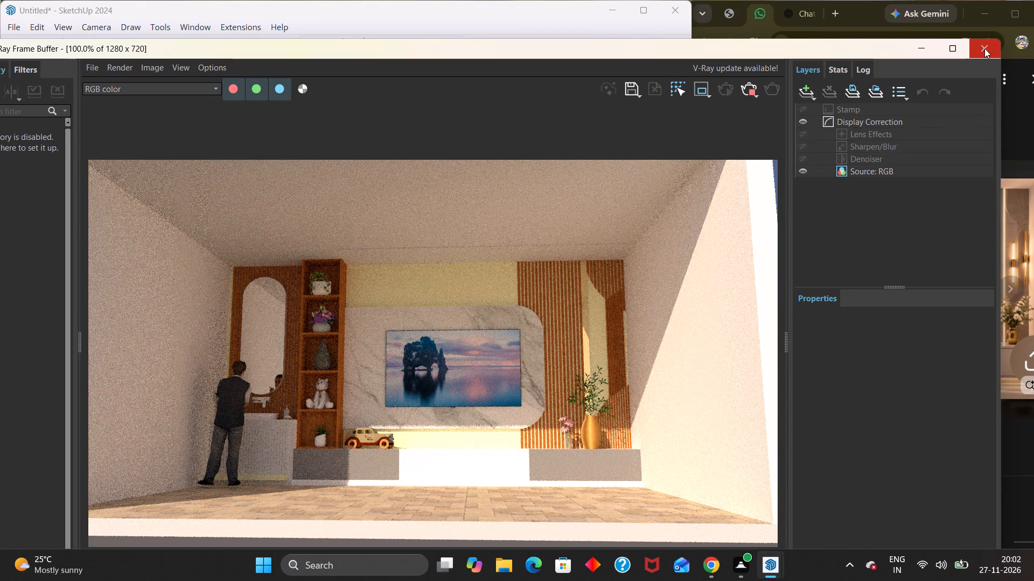
{"action": "left_click", "coordinate": [756, 93]}
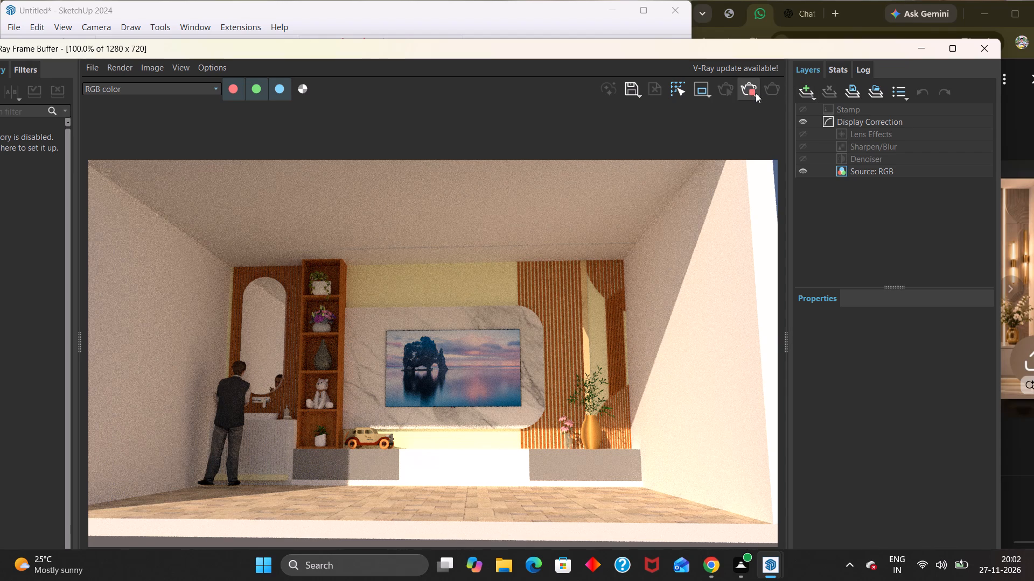
{"action": "left_click", "coordinate": [972, 53]}
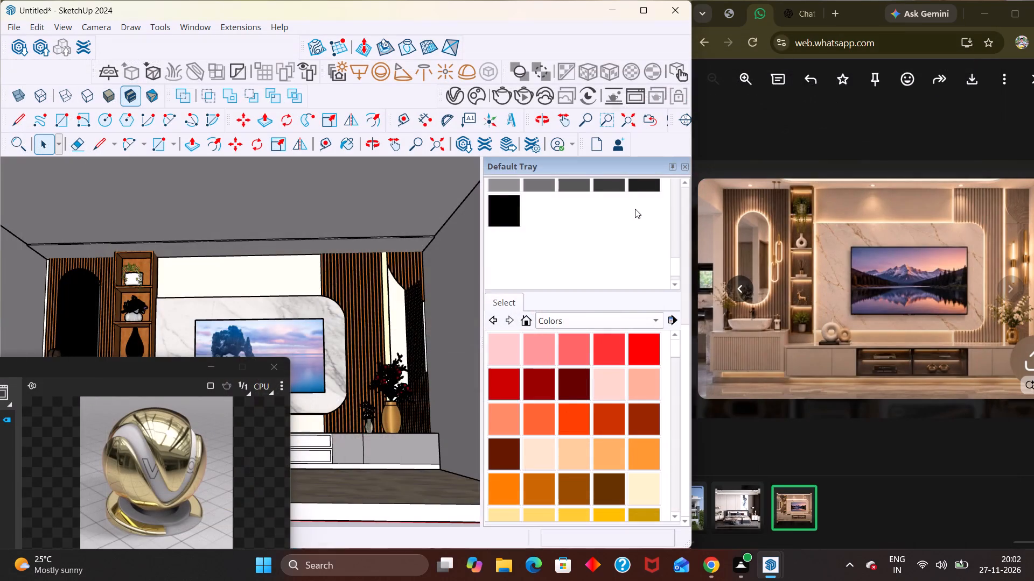
Render the TV wall interactively, examine the strip between the slatted panels close up, and close the frame buffer.
{"action": "scroll", "coordinate": [346, 293], "scroll_direction": "down", "scroll_amount": 2}
{"action": "scroll", "coordinate": [358, 301], "scroll_direction": "up", "scroll_amount": 3}
{"action": "middle_click_drag", "start_coordinate": [372, 240], "coordinate": [394, 320]}
{"action": "middle_click_drag", "start_coordinate": [371, 299], "coordinate": [354, 263]}
{"action": "scroll", "coordinate": [353, 264], "scroll_direction": "up", "scroll_amount": 1}
{"action": "left_click", "coordinate": [523, 100]}
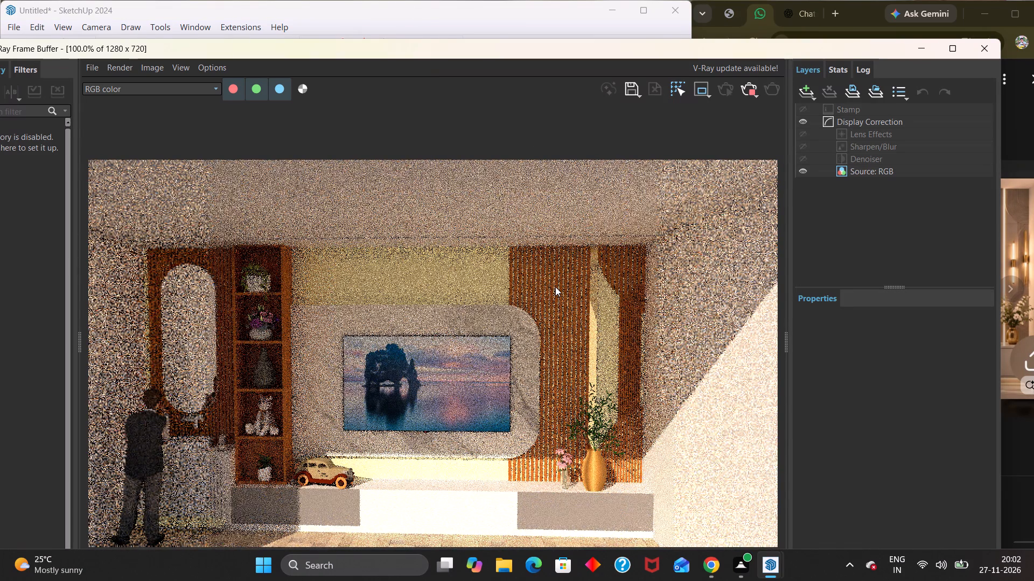
{"action": "scroll", "coordinate": [603, 307], "scroll_direction": "up", "scroll_amount": 1}
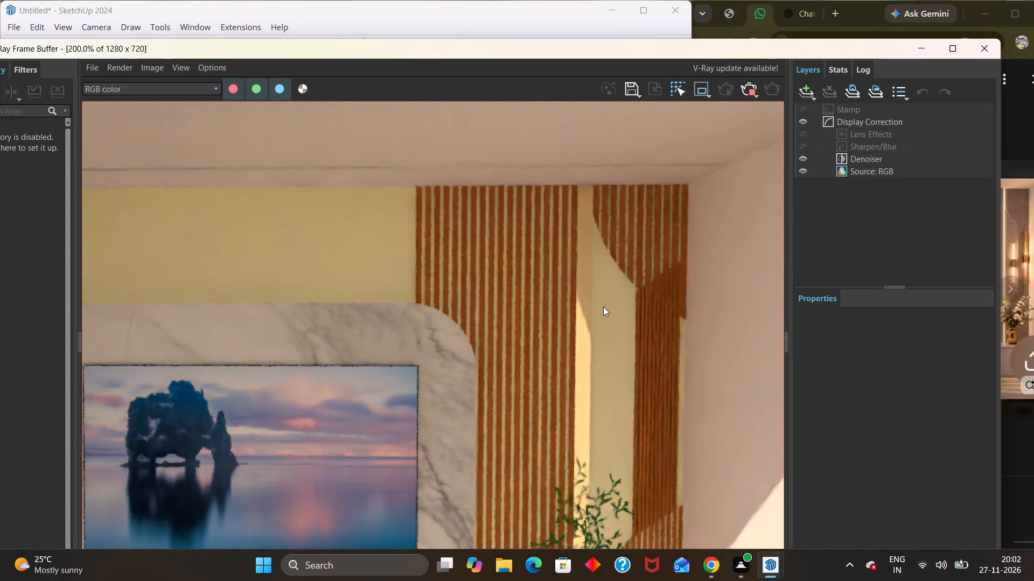
{"action": "scroll", "coordinate": [603, 307], "scroll_direction": "down", "scroll_amount": 1}
{"action": "scroll", "coordinate": [603, 307], "scroll_direction": "up", "scroll_amount": 1}
{"action": "scroll", "coordinate": [603, 307], "scroll_direction": "down", "scroll_amount": 1}
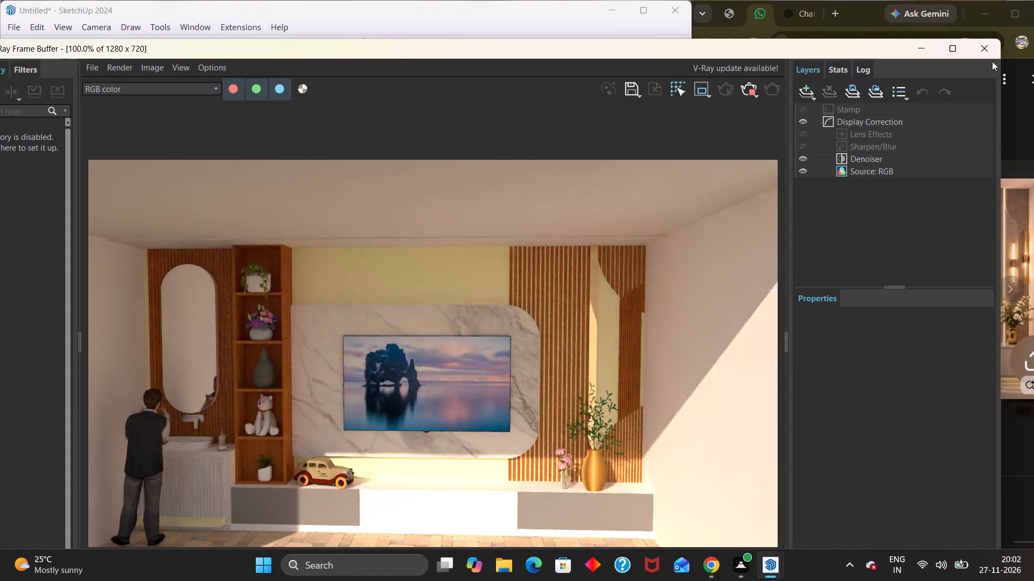
{"action": "left_click", "coordinate": [983, 53]}
Bring the V-Ray Asset Editor fully into view with Gold 24k's diffuse and reflection settings expanded.
{"action": "scroll", "coordinate": [621, 243], "scroll_direction": "down", "scroll_amount": 5}
{"action": "scroll", "coordinate": [333, 332], "scroll_direction": "down", "scroll_amount": 1}
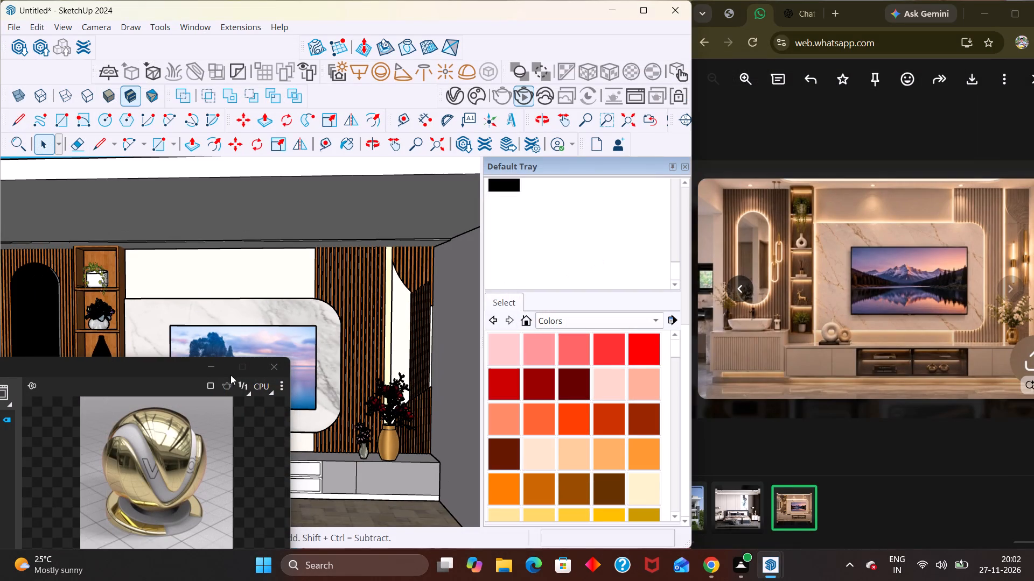
{"action": "left_click_drag", "start_coordinate": [213, 368], "coordinate": [330, 309]}
{"action": "left_click_drag", "start_coordinate": [123, 375], "coordinate": [146, 363]}
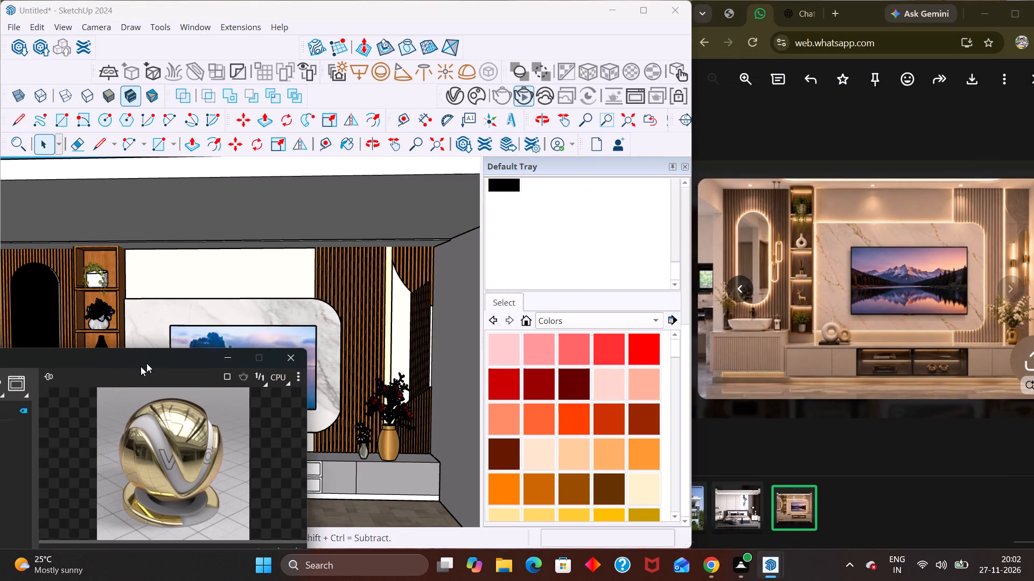
{"action": "left_click_drag", "start_coordinate": [146, 363], "coordinate": [463, 100]}
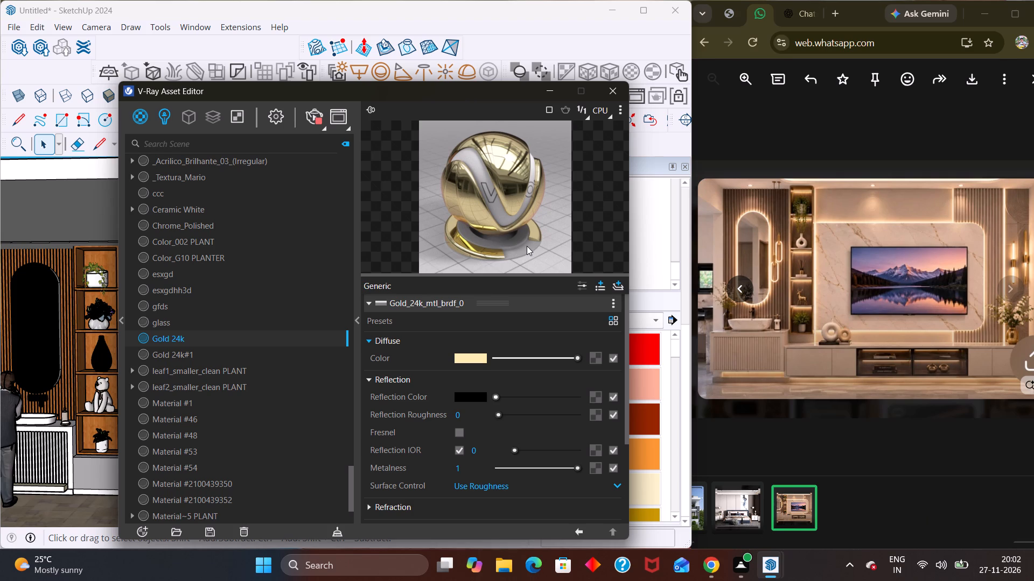
{"action": "left_click", "coordinate": [401, 380]}
{"action": "left_click", "coordinate": [389, 380]}
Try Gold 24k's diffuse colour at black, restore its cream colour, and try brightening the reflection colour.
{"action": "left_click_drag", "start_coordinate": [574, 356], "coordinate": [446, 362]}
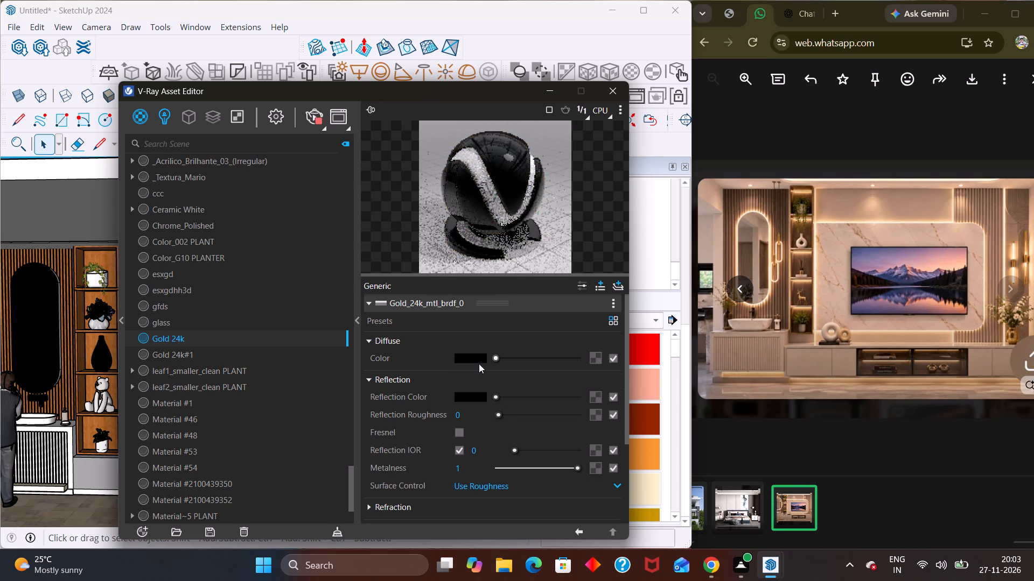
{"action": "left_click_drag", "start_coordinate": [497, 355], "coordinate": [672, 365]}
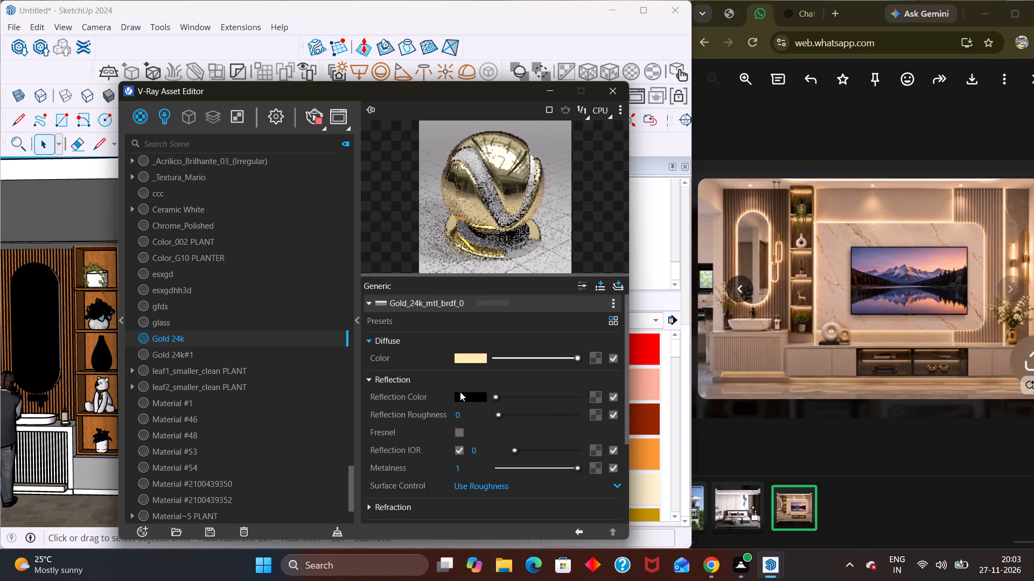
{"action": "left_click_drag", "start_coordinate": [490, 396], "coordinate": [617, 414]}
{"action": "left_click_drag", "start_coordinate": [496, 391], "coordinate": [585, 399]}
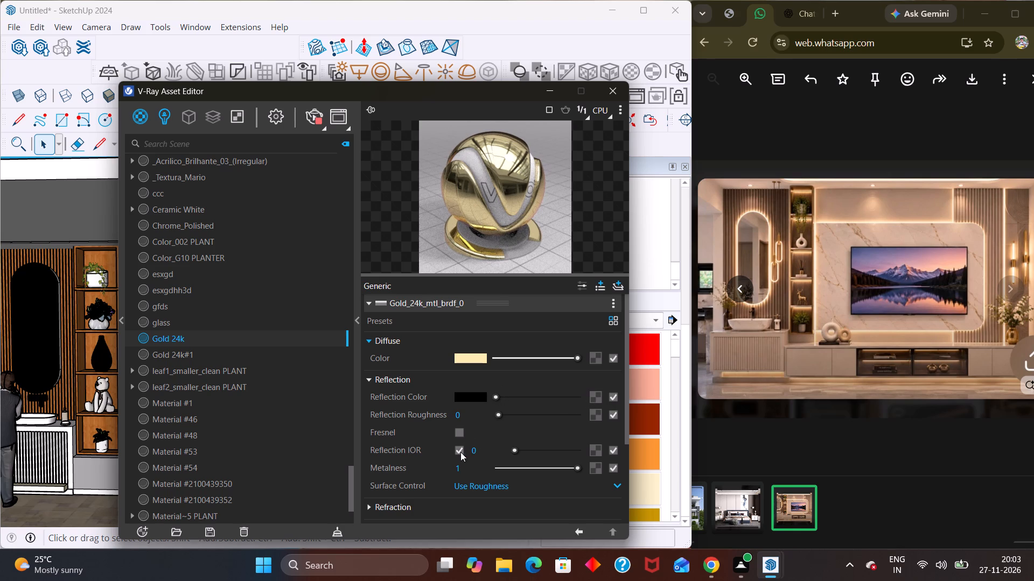
Disable Gold 24k's separate Reflection IOR, enable Fresnel, and lower Metalness to 0.03.
{"action": "left_click", "coordinate": [460, 452]}
{"action": "left_click", "coordinate": [461, 431]}
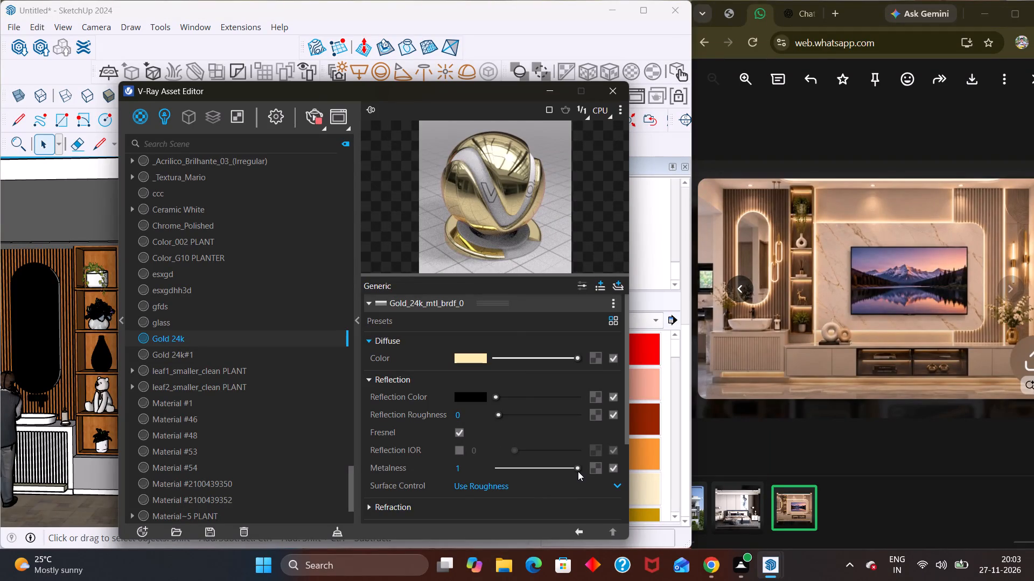
{"action": "left_click_drag", "start_coordinate": [577, 471], "coordinate": [493, 479]}
{"action": "left_click_drag", "start_coordinate": [557, 471], "coordinate": [523, 472]}
{"action": "left_click_drag", "start_coordinate": [567, 472], "coordinate": [491, 463]}
{"action": "left_click", "coordinate": [501, 467]}
{"action": "left_click", "coordinate": [499, 467]}
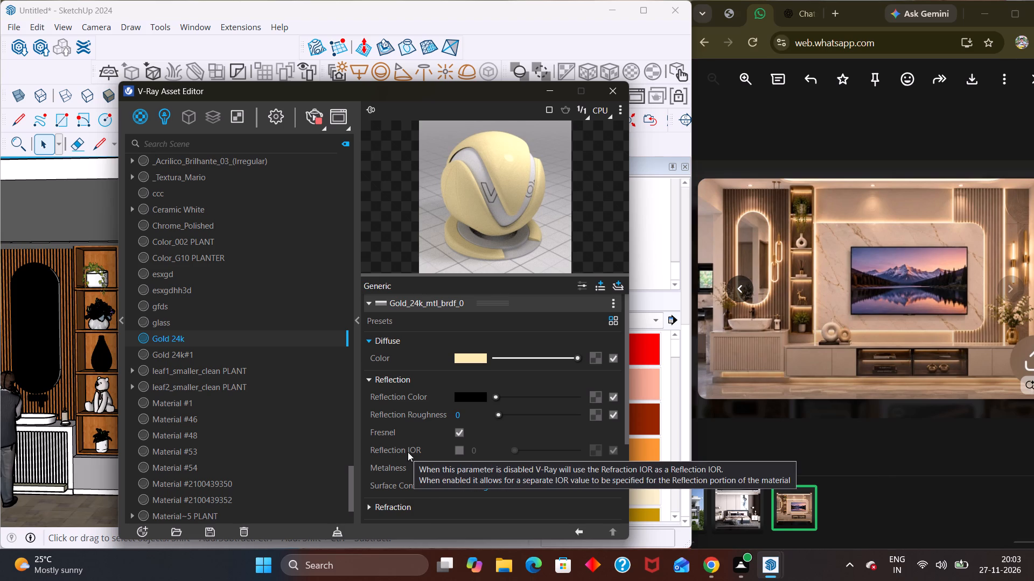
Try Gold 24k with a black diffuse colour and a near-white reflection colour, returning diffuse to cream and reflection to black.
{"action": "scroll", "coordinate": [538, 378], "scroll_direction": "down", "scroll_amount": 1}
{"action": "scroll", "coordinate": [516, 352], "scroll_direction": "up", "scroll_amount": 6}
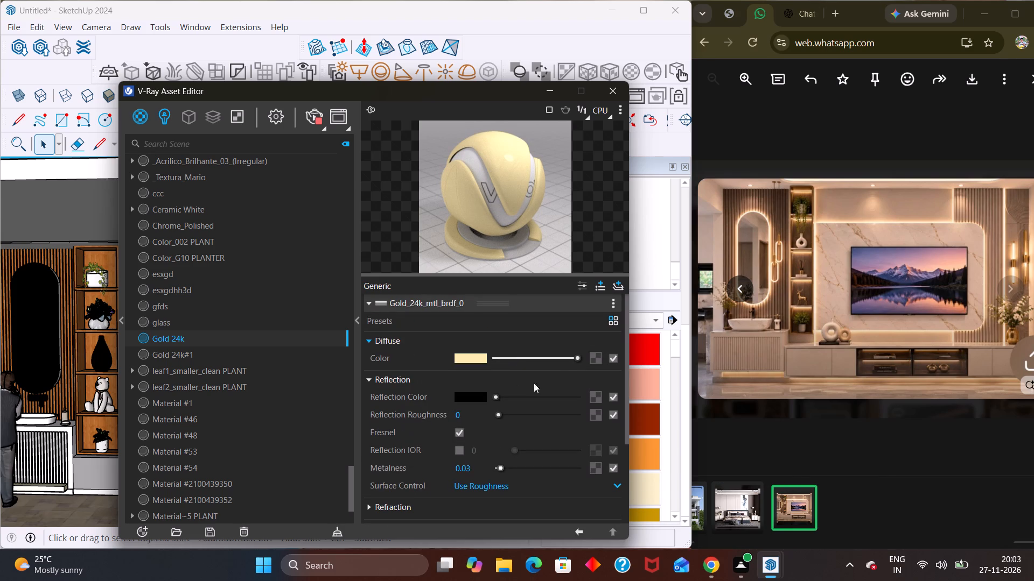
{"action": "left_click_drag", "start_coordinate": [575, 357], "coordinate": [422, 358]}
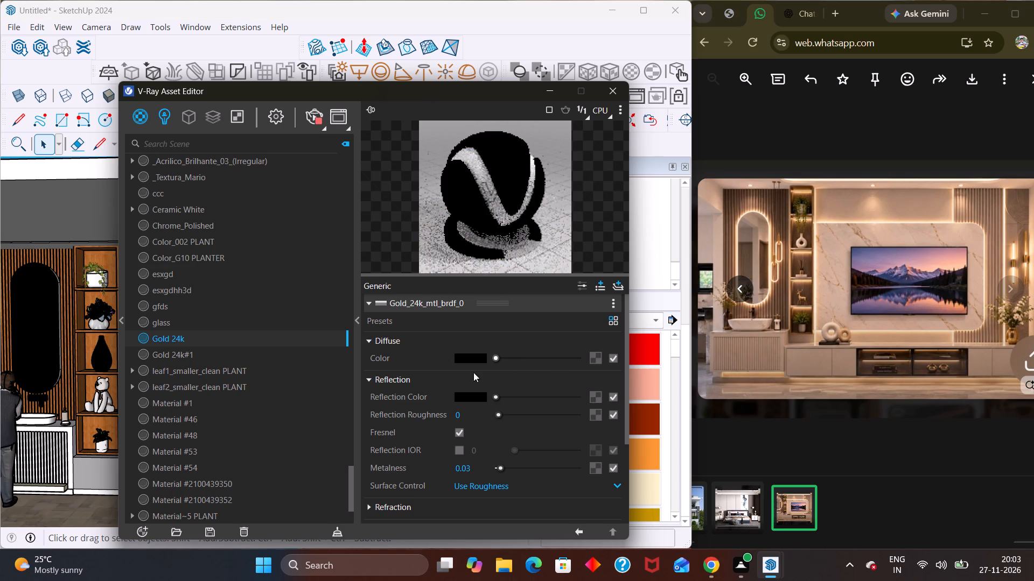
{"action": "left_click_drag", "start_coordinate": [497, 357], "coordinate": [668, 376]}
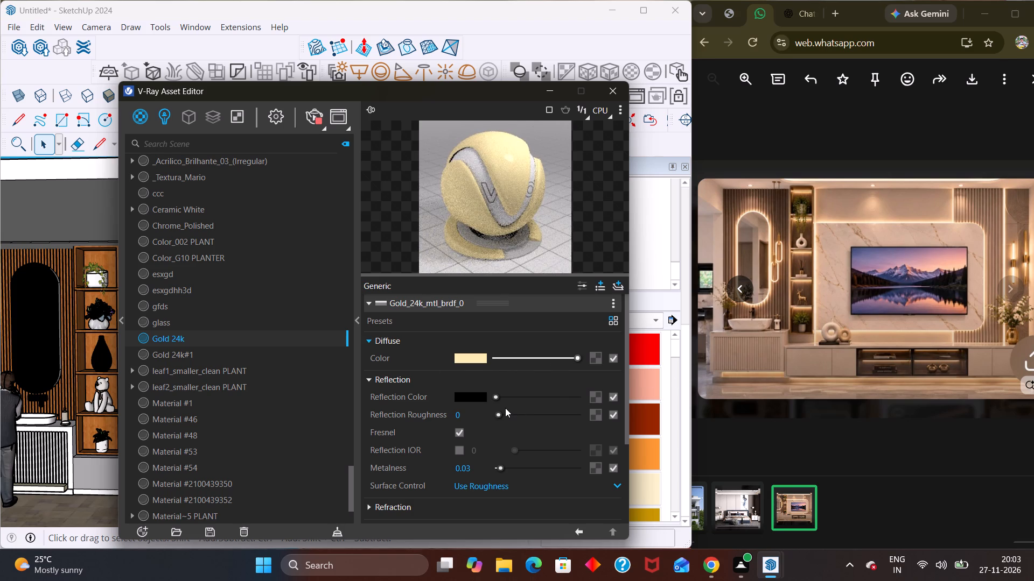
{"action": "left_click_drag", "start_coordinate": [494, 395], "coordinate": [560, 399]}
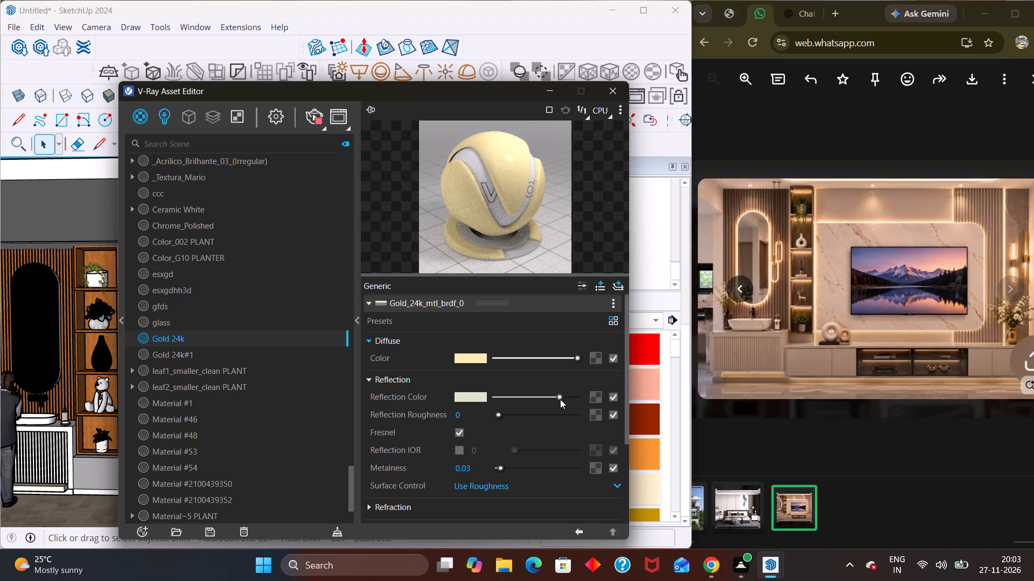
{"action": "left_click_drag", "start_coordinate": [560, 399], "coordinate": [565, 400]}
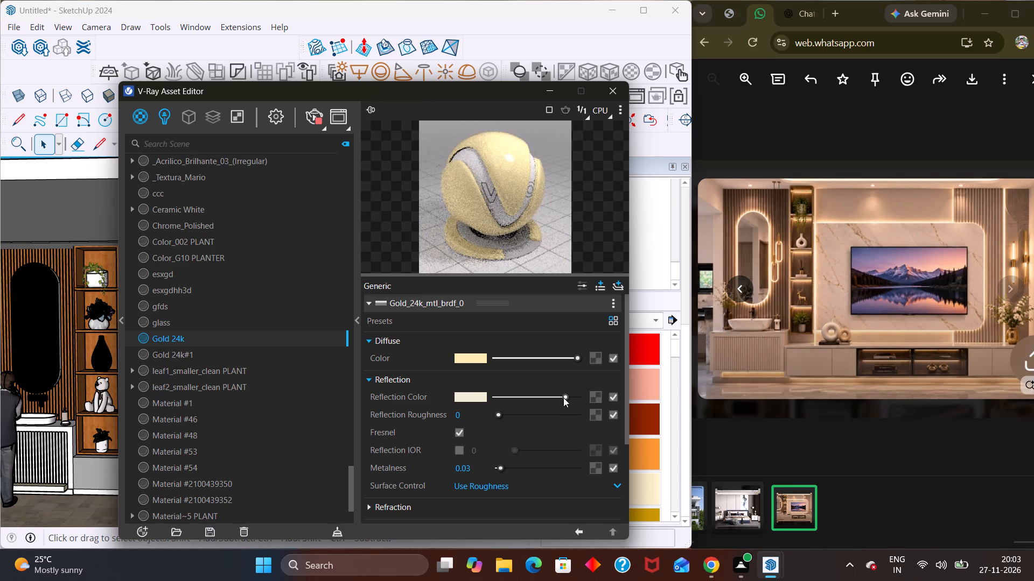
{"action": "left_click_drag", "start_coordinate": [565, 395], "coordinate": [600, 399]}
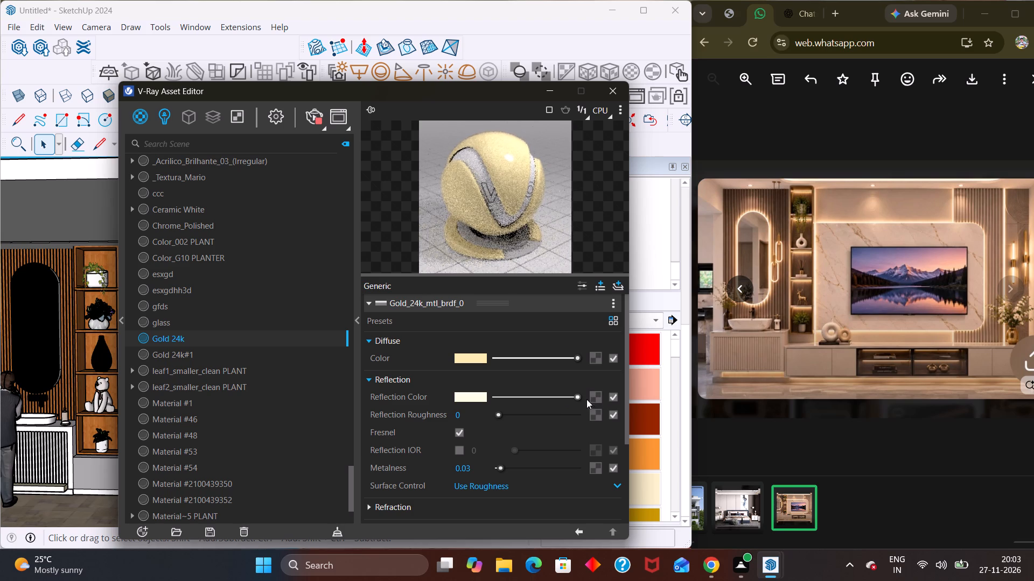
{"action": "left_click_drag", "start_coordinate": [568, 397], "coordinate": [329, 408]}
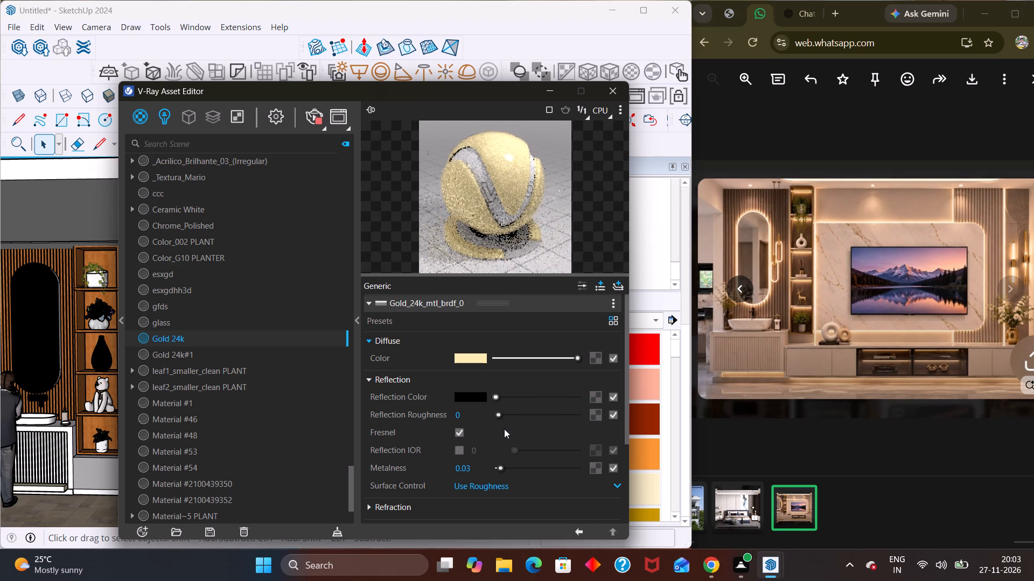
Raise Gold 24k's Reflection Roughness to 1 and close the Asset Editor.
{"action": "left_click_drag", "start_coordinate": [497, 415], "coordinate": [651, 447]}
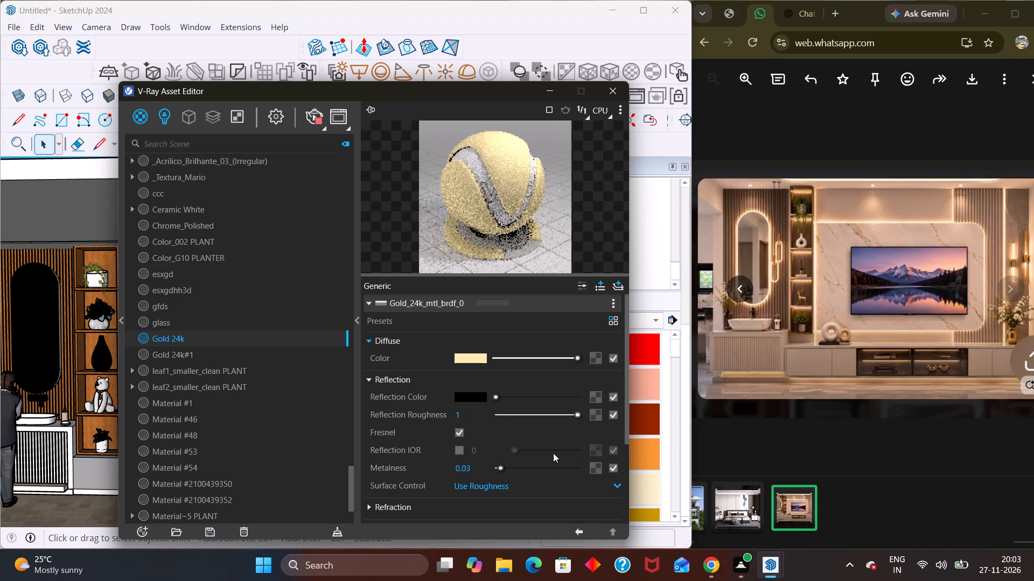
{"action": "left_click", "coordinate": [610, 95]}
Restart the interactive V-Ray render of the full TV wall and examine how the adjusted Gold 24k strip looks.
{"action": "scroll", "coordinate": [367, 299], "scroll_direction": "down", "scroll_amount": 3}
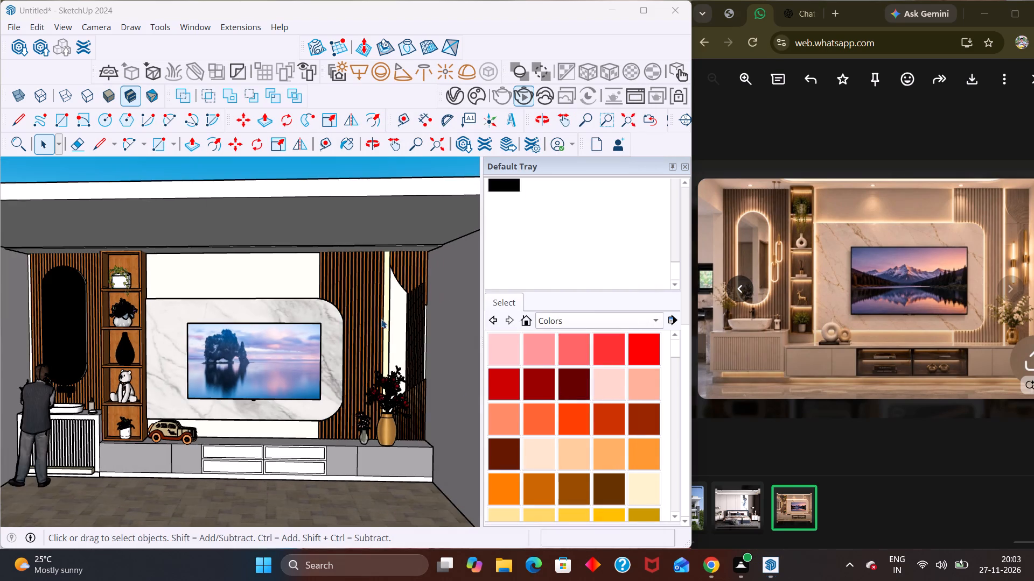
{"action": "scroll", "coordinate": [381, 319], "scroll_direction": "down", "scroll_amount": 2}
{"action": "scroll", "coordinate": [379, 322], "scroll_direction": "up", "scroll_amount": 4}
{"action": "middle_click", "coordinate": [383, 327]}
{"action": "scroll", "coordinate": [383, 327], "scroll_direction": "up", "scroll_amount": 1}
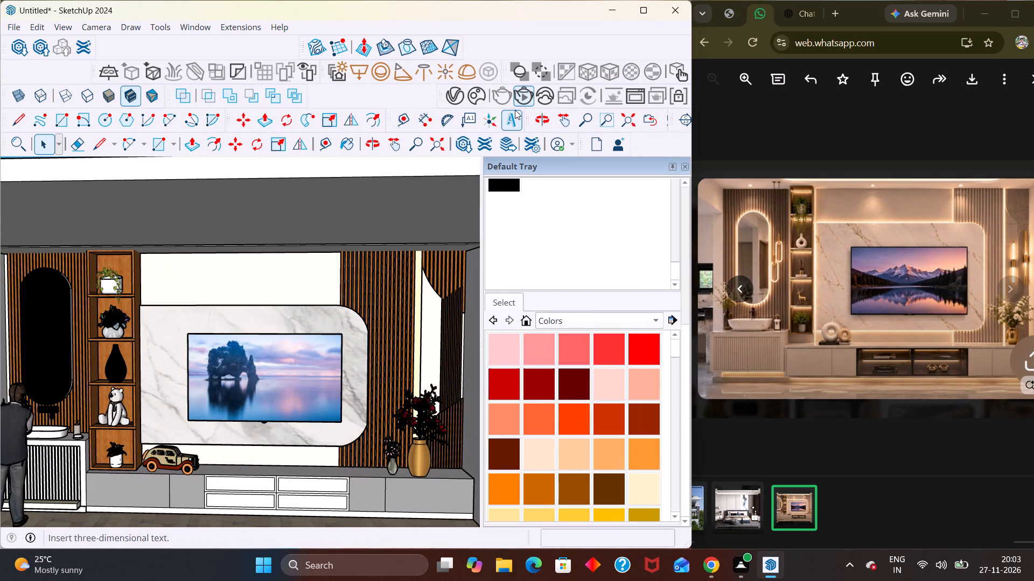
{"action": "left_click", "coordinate": [527, 98]}
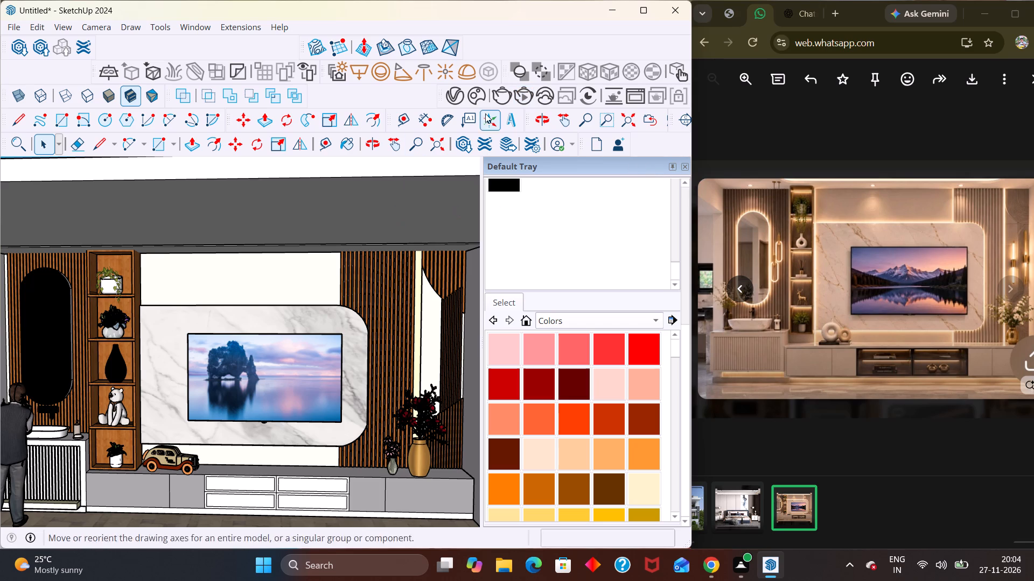
{"action": "left_click", "coordinate": [521, 99]}
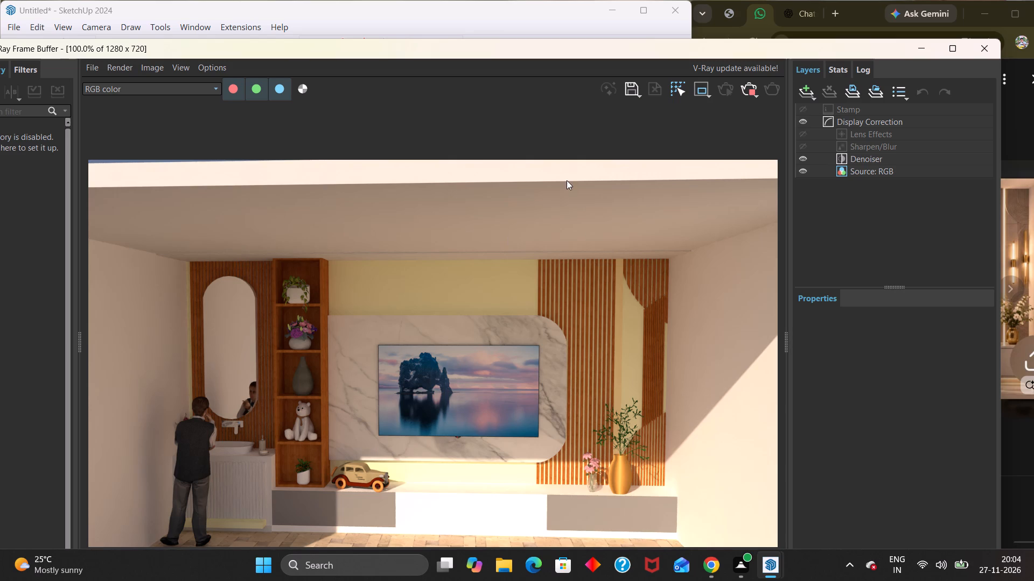
{"action": "scroll", "coordinate": [567, 180], "scroll_direction": "down", "scroll_amount": 4}
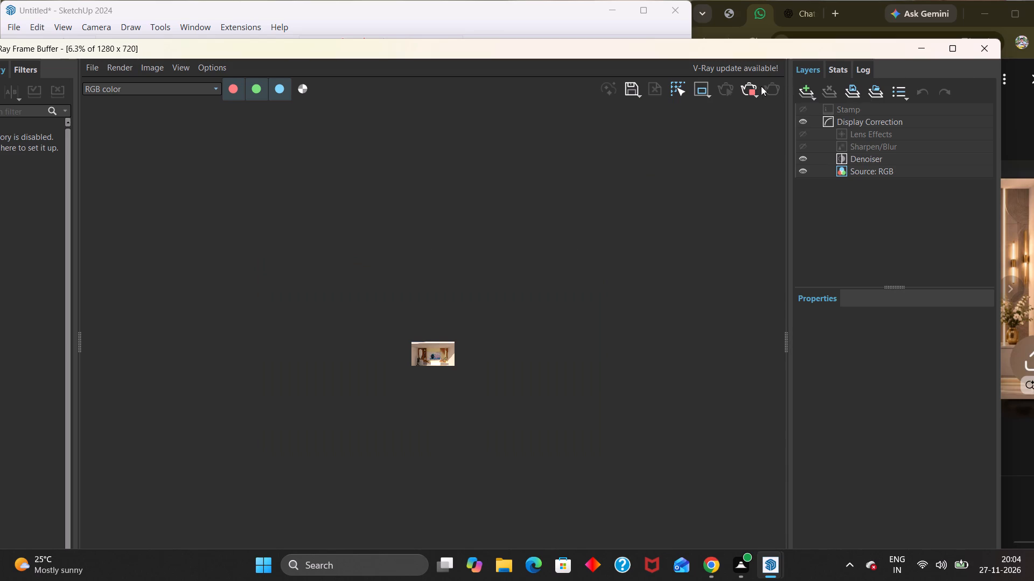
Stop the interactive V-Ray render and close the Frame Buffer.
{"action": "left_click", "coordinate": [751, 87]}
{"action": "left_click", "coordinate": [982, 51]}
Examine the whole room model from the front, the side and below.
{"action": "scroll", "coordinate": [248, 349], "scroll_direction": "down", "scroll_amount": 3}
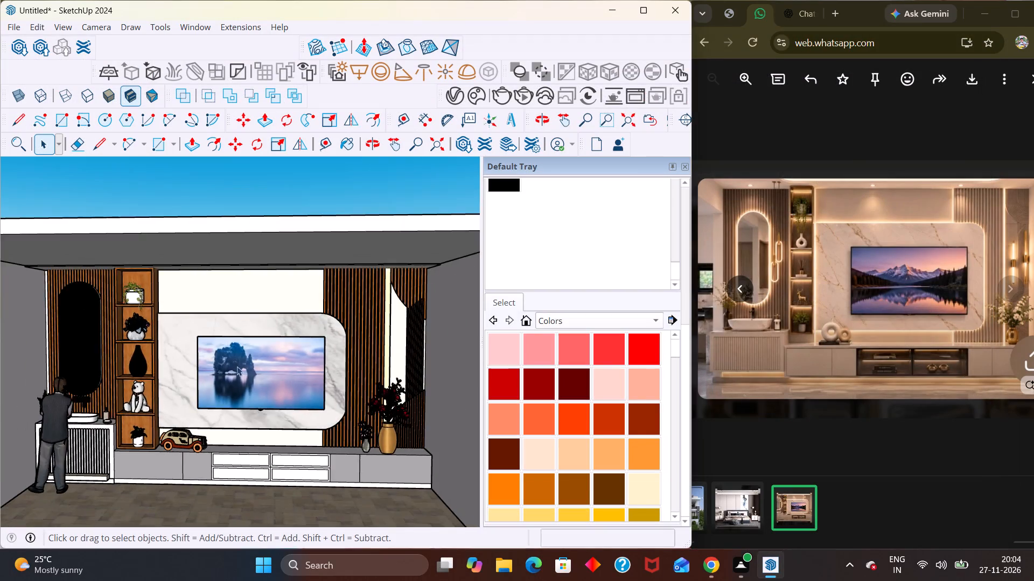
{"action": "scroll", "coordinate": [254, 374], "scroll_direction": "down", "scroll_amount": 4}
{"action": "middle_click_drag", "start_coordinate": [333, 369], "coordinate": [439, 349]}
{"action": "scroll", "coordinate": [343, 368], "scroll_direction": "down", "scroll_amount": 5}
{"action": "scroll", "coordinate": [343, 405], "scroll_direction": "up", "scroll_amount": 1}
{"action": "scroll", "coordinate": [344, 405], "scroll_direction": "down", "scroll_amount": 2}
{"action": "middle_click_drag", "start_coordinate": [348, 459], "coordinate": [253, 457]}
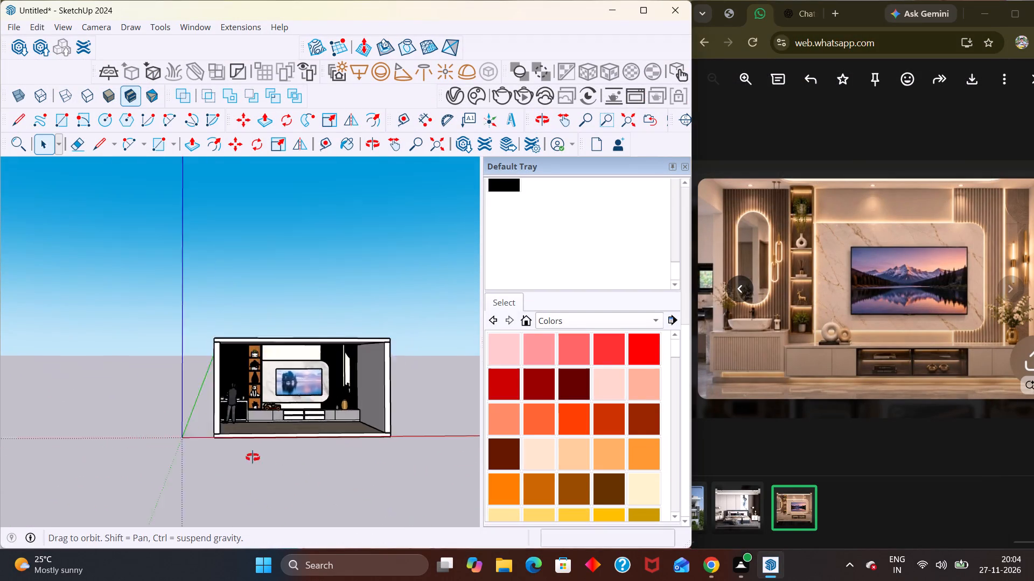
{"action": "middle_click_drag", "start_coordinate": [253, 457], "coordinate": [204, 425]}
{"action": "scroll", "coordinate": [223, 433], "scroll_direction": "up", "scroll_amount": 9}
{"action": "middle_click_drag", "start_coordinate": [186, 429], "coordinate": [178, 434]}
{"action": "scroll", "coordinate": [182, 424], "scroll_direction": "down", "scroll_amount": 7}
{"action": "scroll", "coordinate": [186, 415], "scroll_direction": "up", "scroll_amount": 1}
{"action": "scroll", "coordinate": [189, 415], "scroll_direction": "down", "scroll_amount": 1}
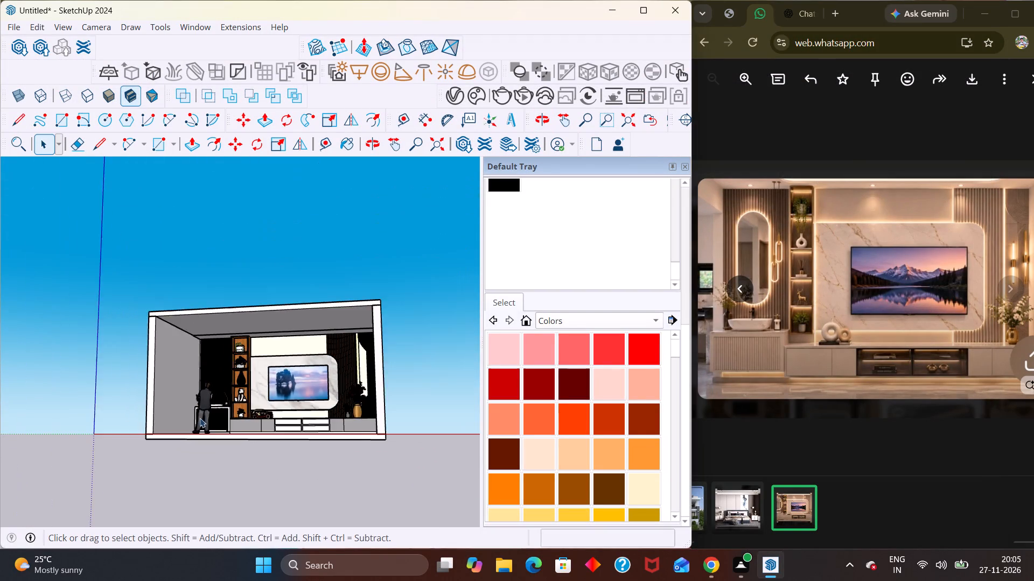
{"action": "middle_click_drag", "start_coordinate": [264, 432], "coordinate": [341, 346]}
{"action": "scroll", "coordinate": [299, 418], "scroll_direction": "up", "scroll_amount": 9}
{"action": "scroll", "coordinate": [301, 345], "scroll_direction": "down", "scroll_amount": 9}
{"action": "middle_click_drag", "start_coordinate": [327, 363], "coordinate": [326, 384]}
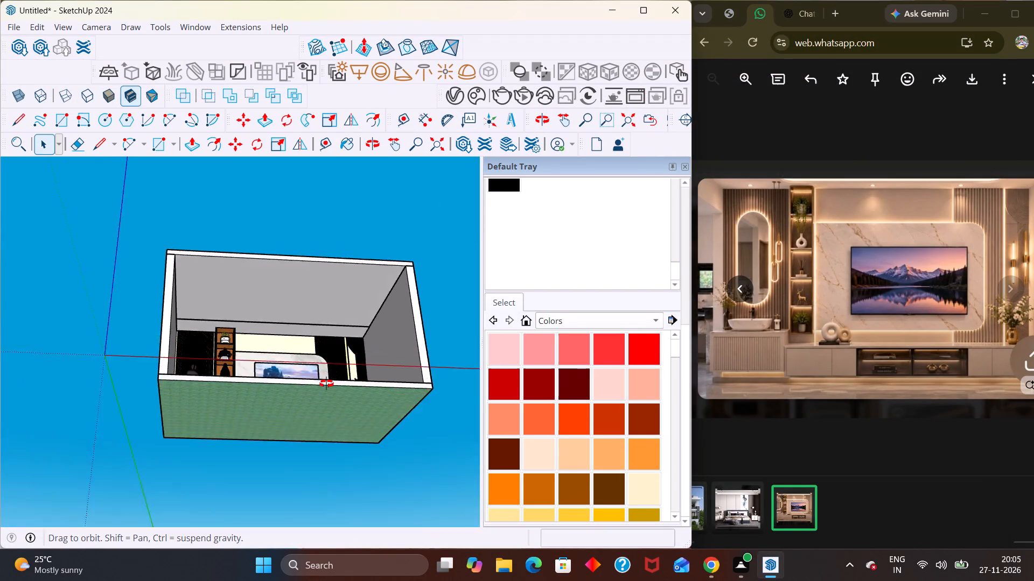
{"action": "middle_click_drag", "start_coordinate": [326, 384], "coordinate": [228, 421]}
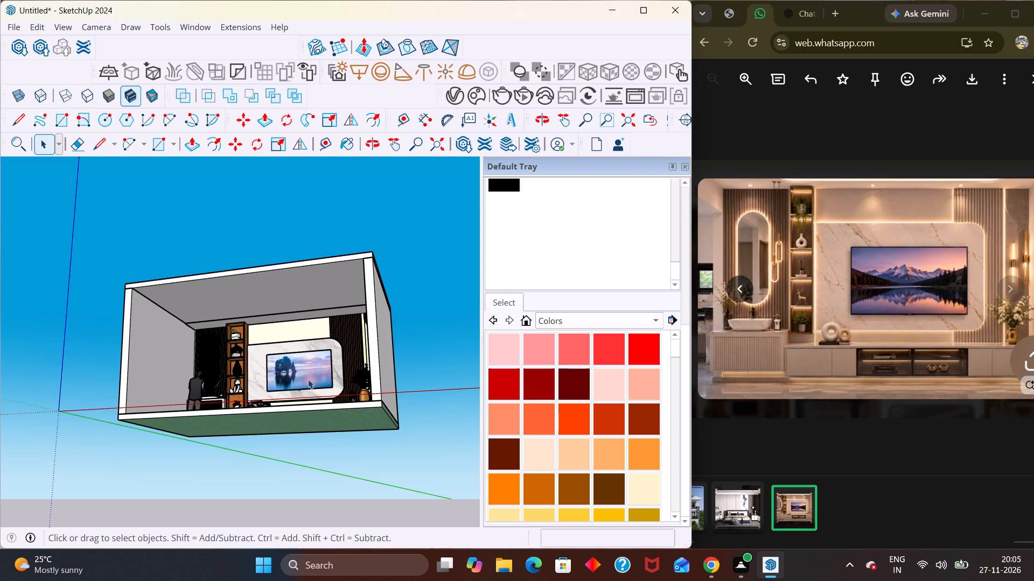
Select the cream vertical strip in the slatted wall group beside the vase and inspect the Gold 24k material settings.
{"action": "scroll", "coordinate": [309, 378], "scroll_direction": "up", "scroll_amount": 2}
{"action": "middle_click_drag", "start_coordinate": [358, 400], "coordinate": [438, 389]}
{"action": "scroll", "coordinate": [413, 360], "scroll_direction": "up", "scroll_amount": 4}
{"action": "middle_click_drag", "start_coordinate": [348, 337], "coordinate": [294, 395]}
{"action": "scroll", "coordinate": [290, 398], "scroll_direction": "up", "scroll_amount": 6}
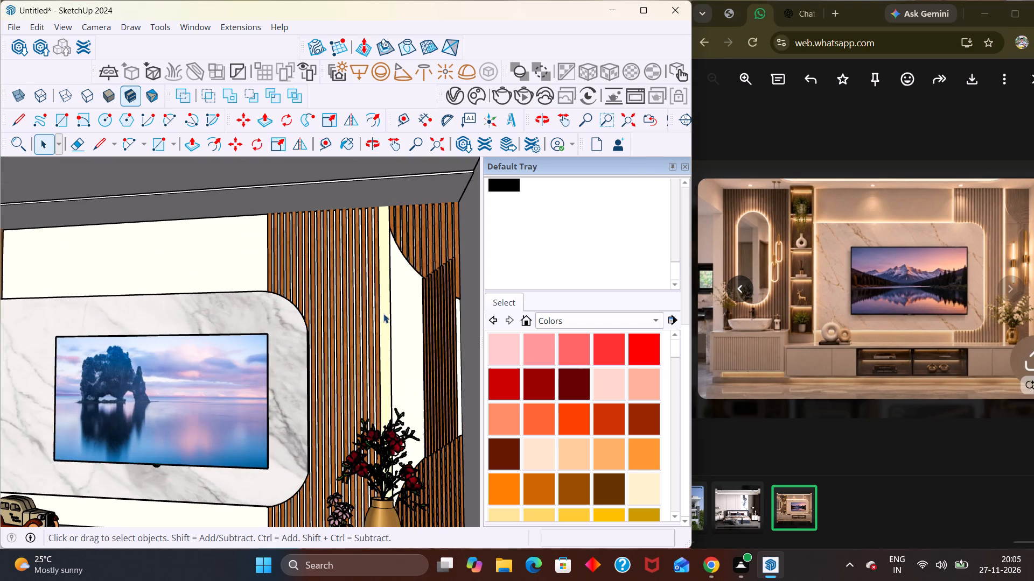
{"action": "scroll", "coordinate": [383, 314], "scroll_direction": "up", "scroll_amount": 1}
{"action": "left_click", "coordinate": [386, 310]}
{"action": "double_click", "coordinate": [386, 310]}
{"action": "scroll", "coordinate": [386, 310], "scroll_direction": "down", "scroll_amount": 3}
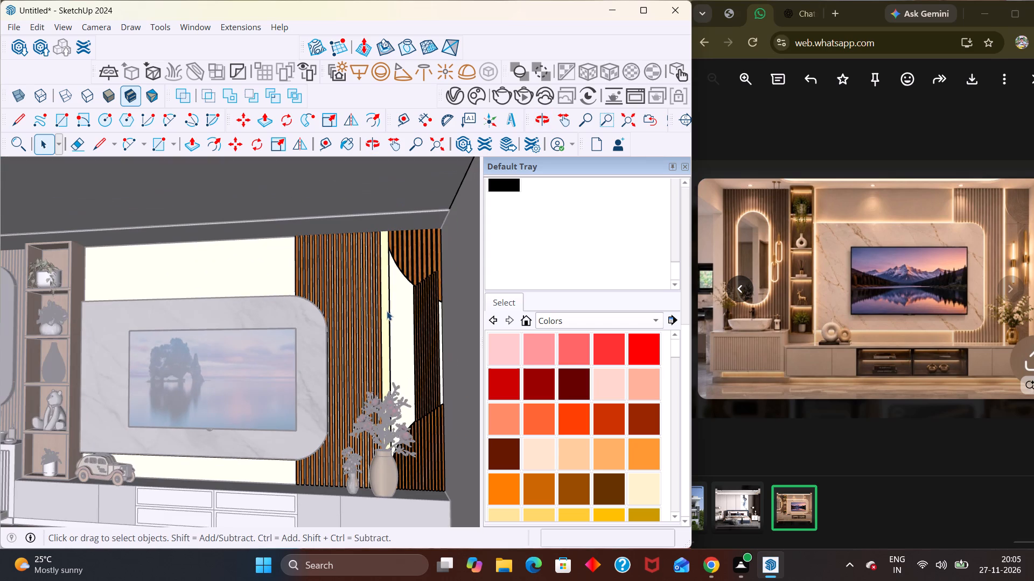
{"action": "left_click", "coordinate": [387, 311]}
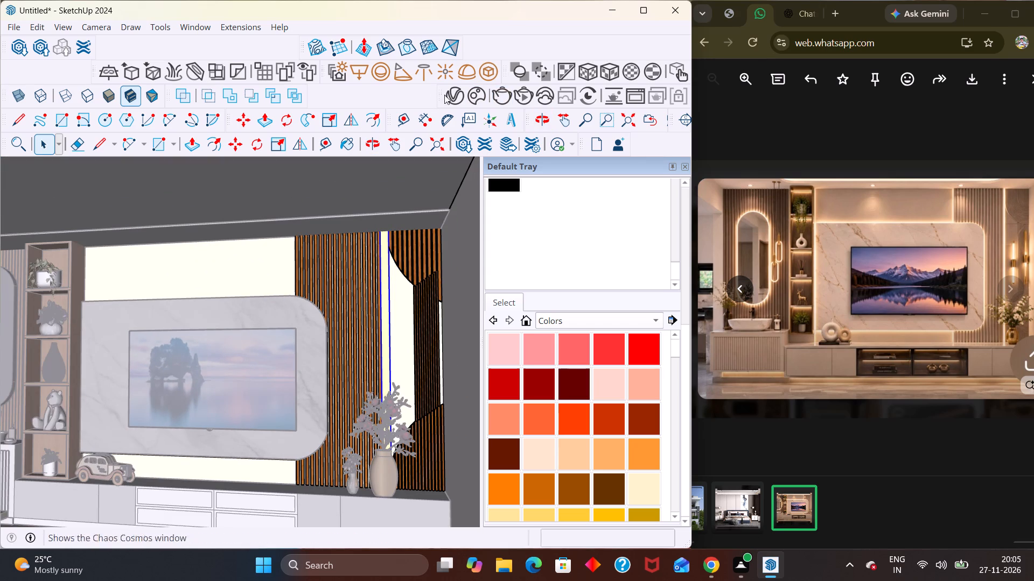
{"action": "left_click", "coordinate": [455, 97]}
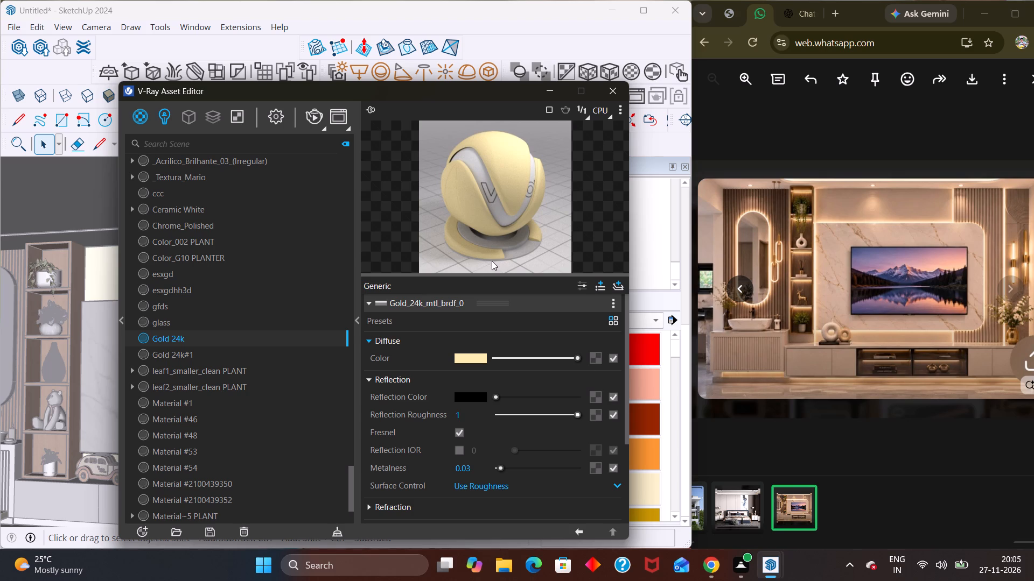
Review the scene's V-Ray Rectangle Light and SunLight in the Asset Editor, close it and exit the slatted wall group.
{"action": "left_click", "coordinate": [166, 115]}
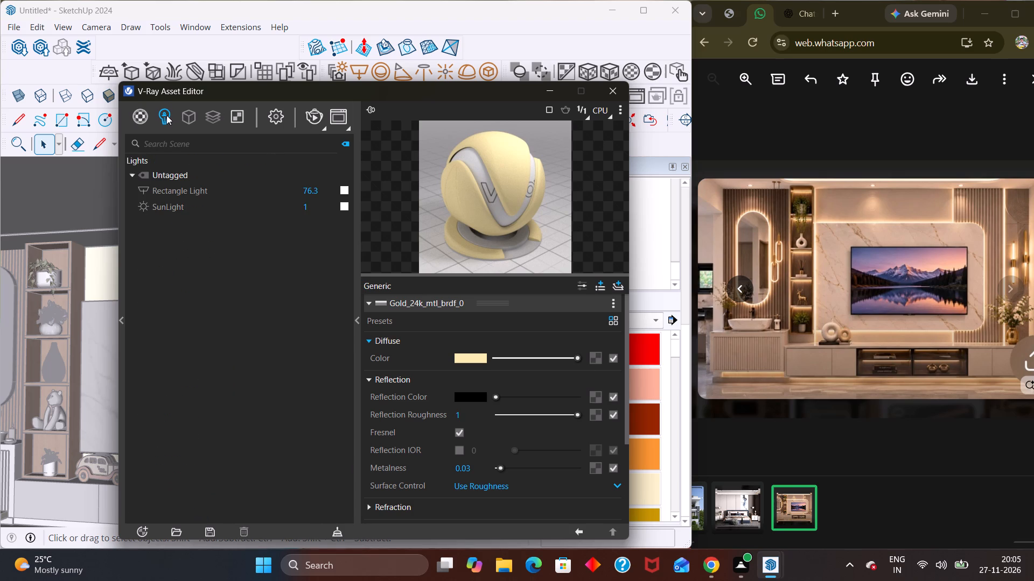
{"action": "left_click", "coordinate": [181, 186]}
{"action": "left_click", "coordinate": [174, 208]}
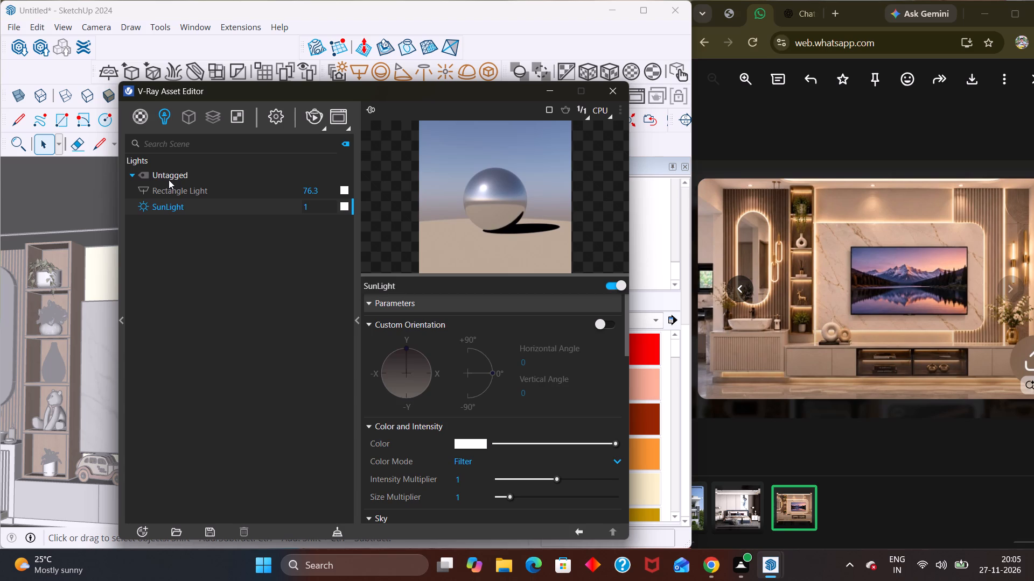
{"action": "left_click", "coordinate": [170, 185]}
{"action": "left_click", "coordinate": [621, 98]}
{"action": "scroll", "coordinate": [448, 239], "scroll_direction": "down", "scroll_amount": 1}
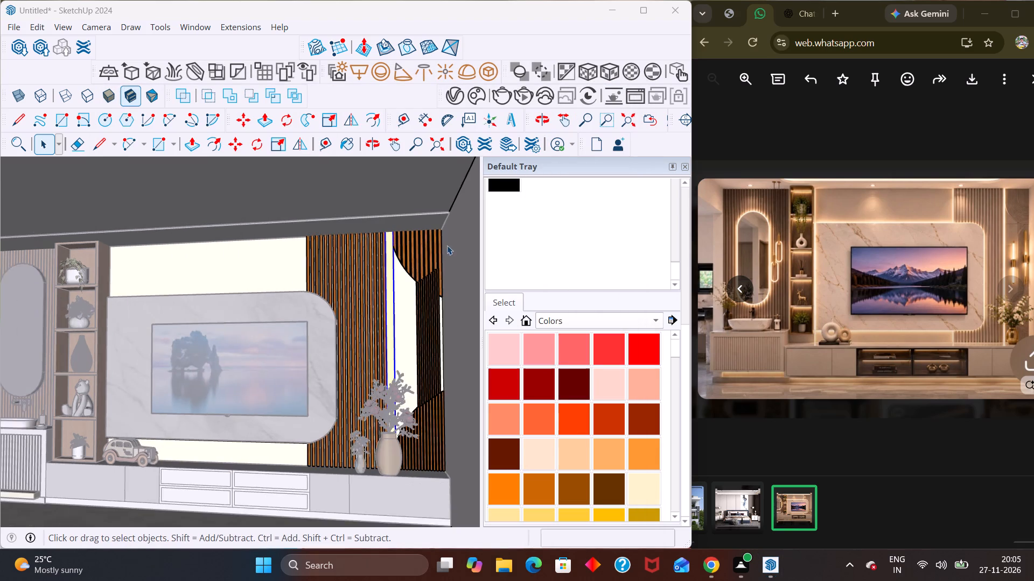
{"action": "scroll", "coordinate": [447, 245], "scroll_direction": "down", "scroll_amount": 1}
{"action": "scroll", "coordinate": [647, 297], "scroll_direction": "down", "scroll_amount": 15}
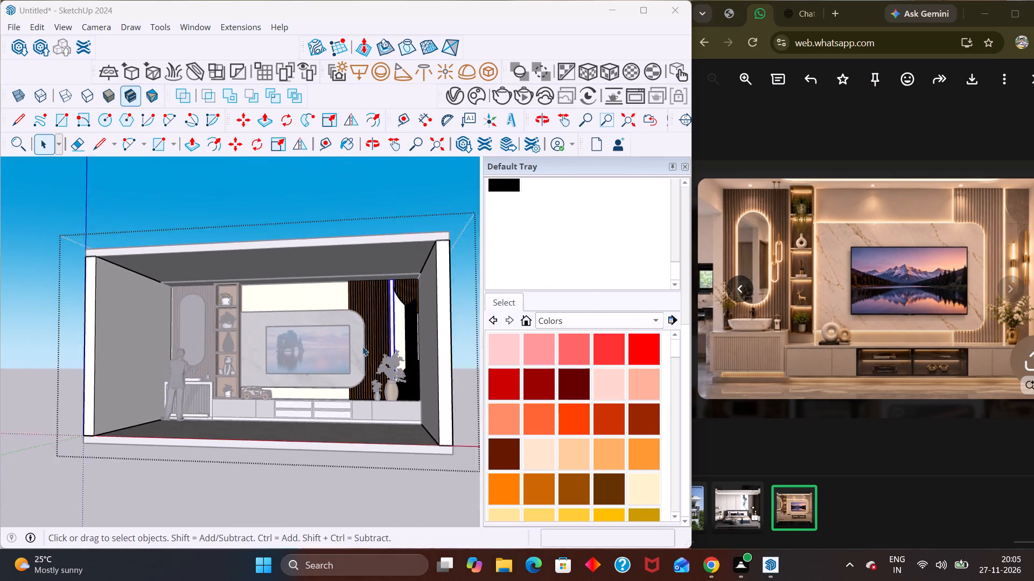
{"action": "left_click", "coordinate": [365, 207]}
Examine the full TV wall and room shell from several angles, comparing them with the reference image.
{"action": "scroll", "coordinate": [353, 292], "scroll_direction": "up", "scroll_amount": 5}
{"action": "scroll", "coordinate": [420, 326], "scroll_direction": "up", "scroll_amount": 1}
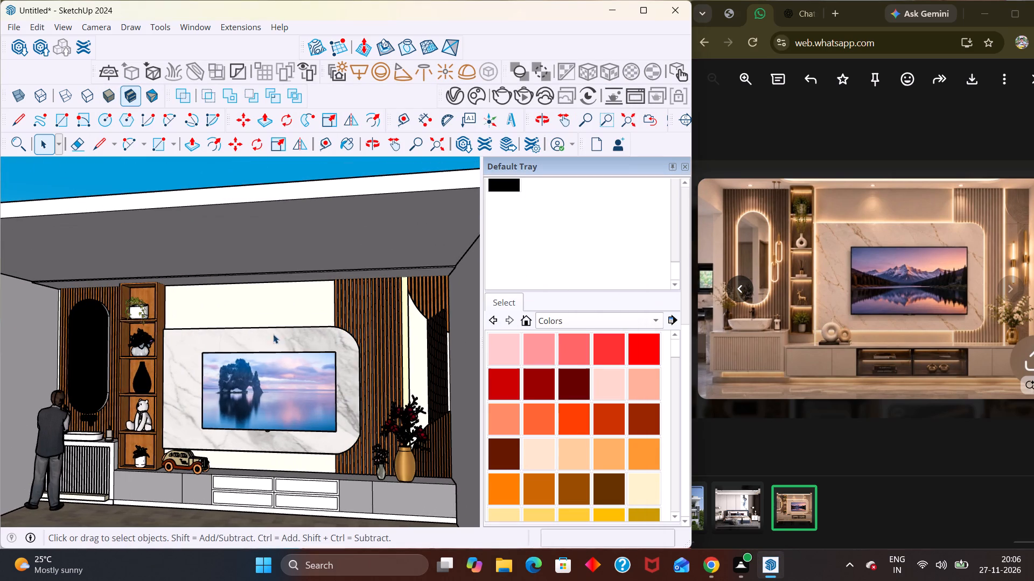
{"action": "middle_click_drag", "start_coordinate": [211, 324], "coordinate": [309, 315]}
{"action": "scroll", "coordinate": [249, 320], "scroll_direction": "down", "scroll_amount": 8}
{"action": "middle_click_drag", "start_coordinate": [269, 350], "coordinate": [208, 327]}
{"action": "scroll", "coordinate": [208, 328], "scroll_direction": "up", "scroll_amount": 5}
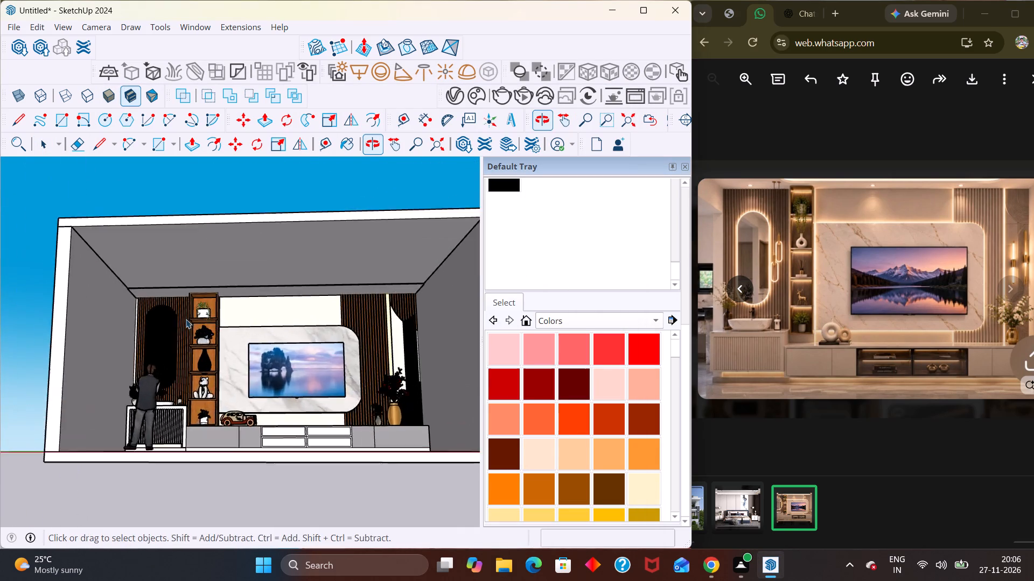
{"action": "scroll", "coordinate": [186, 319], "scroll_direction": "up", "scroll_amount": 2}
{"action": "middle_click_drag", "start_coordinate": [226, 361], "coordinate": [162, 370]}
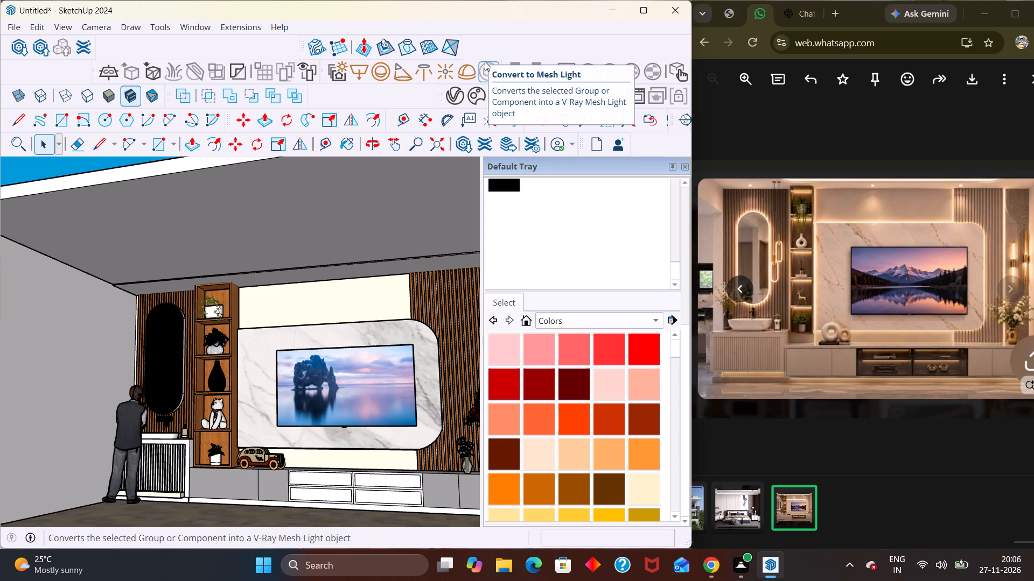
{"action": "scroll", "coordinate": [640, 184], "scroll_direction": "down", "scroll_amount": 4}
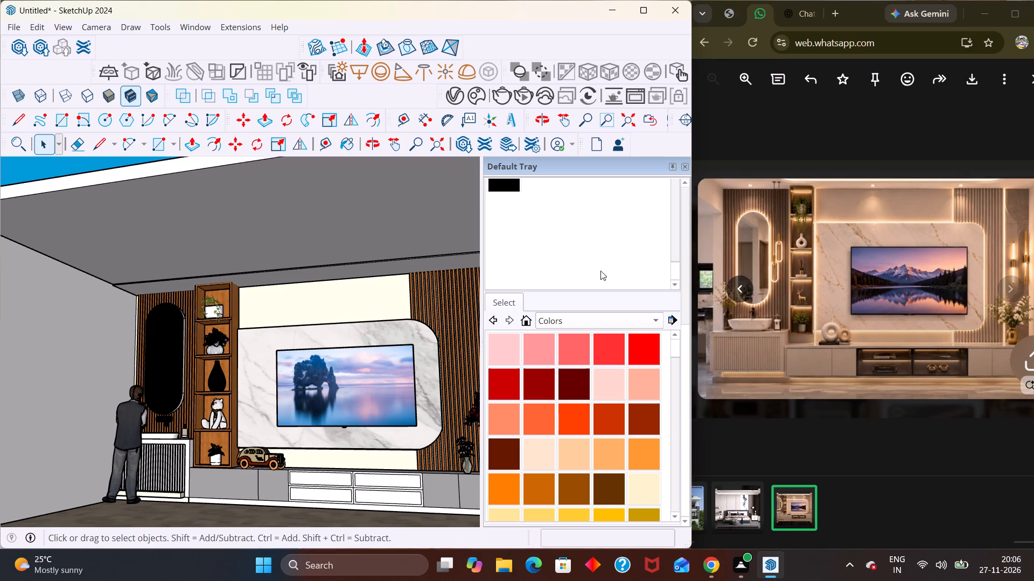
{"action": "scroll", "coordinate": [600, 271], "scroll_direction": "down", "scroll_amount": 15}
{"action": "middle_click_drag", "start_coordinate": [354, 417], "coordinate": [435, 366]}
{"action": "scroll", "coordinate": [420, 424], "scroll_direction": "up", "scroll_amount": 4}
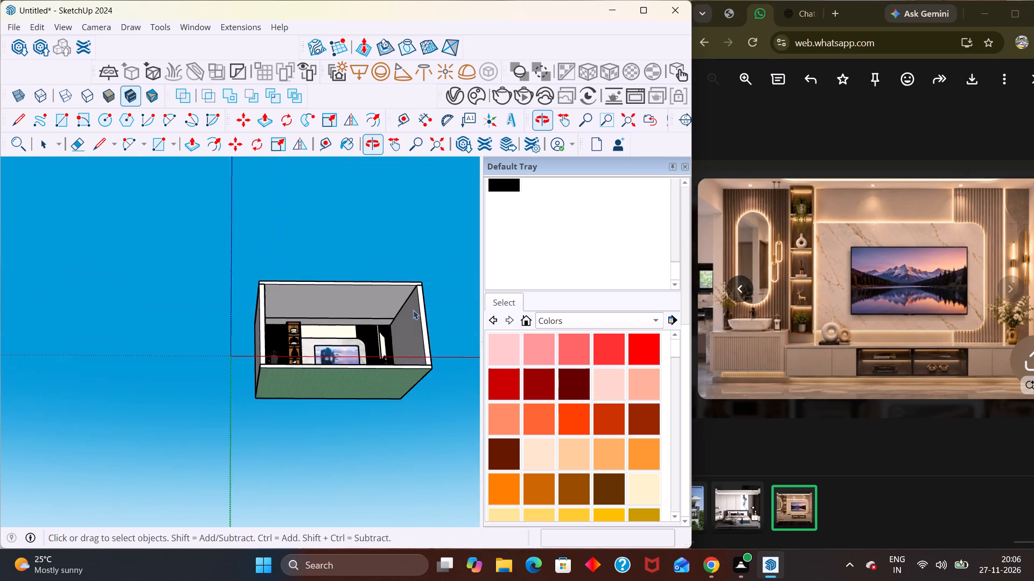
{"action": "scroll", "coordinate": [413, 310], "scroll_direction": "up", "scroll_amount": 3}
{"action": "middle_click_drag", "start_coordinate": [297, 346], "coordinate": [270, 398]}
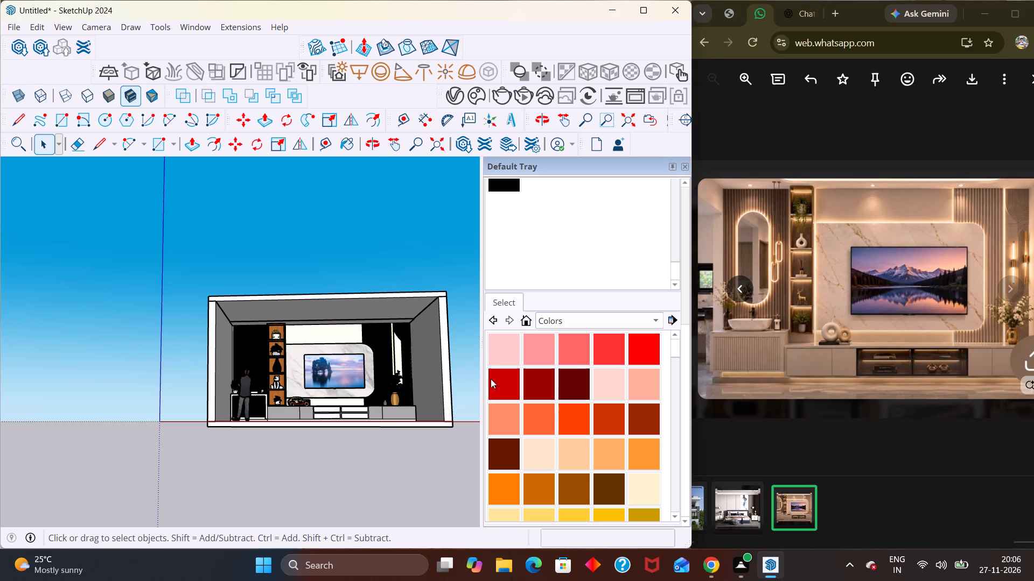
{"action": "scroll", "coordinate": [311, 396], "scroll_direction": "up", "scroll_amount": 4}
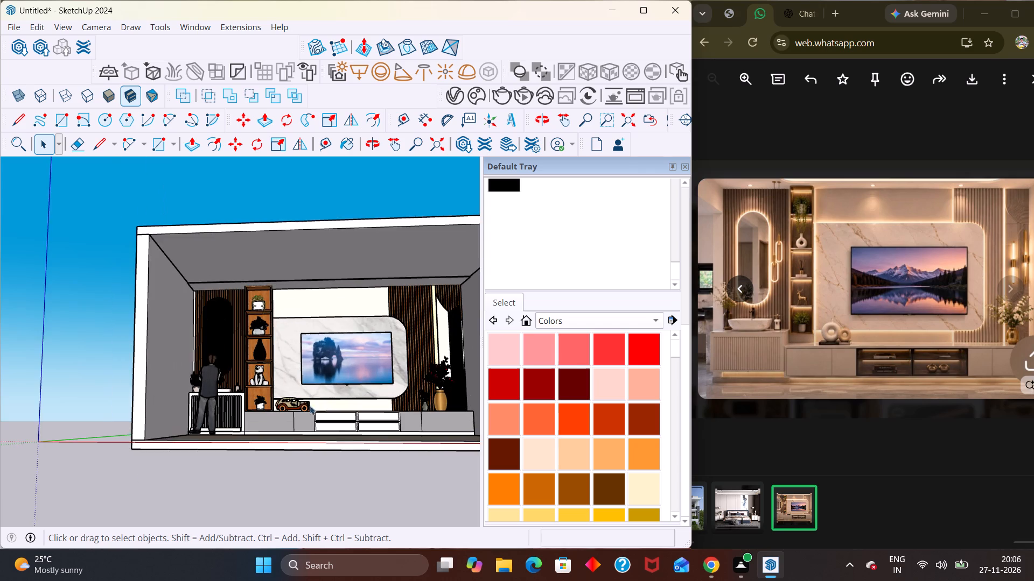
{"action": "middle_click_drag", "start_coordinate": [309, 429], "coordinate": [298, 454]}
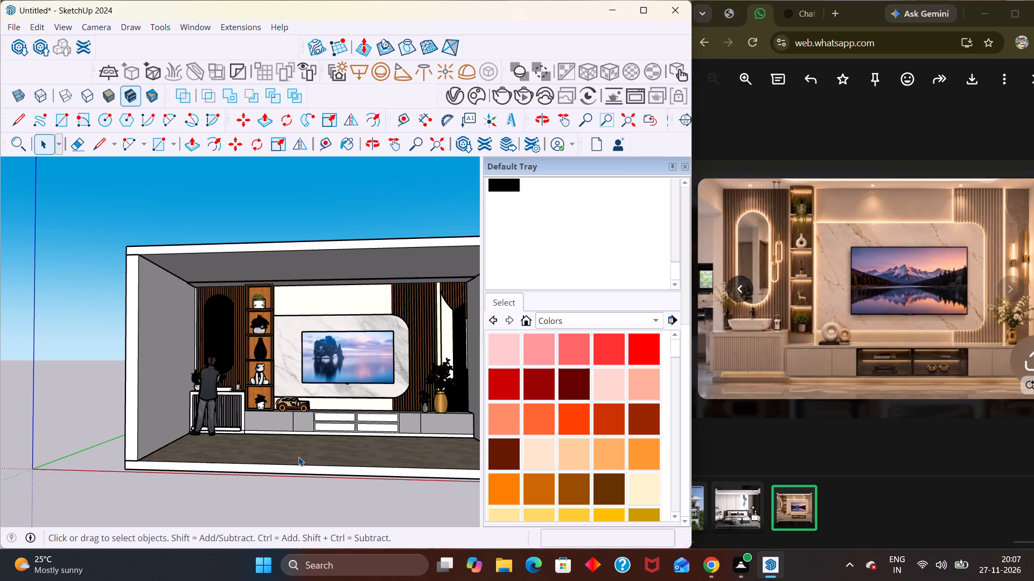
Inspect the oval mirror, wooden shelf unit and marble TV panel at close range and within the full room.
{"action": "scroll", "coordinate": [360, 392], "scroll_direction": "up", "scroll_amount": 4}
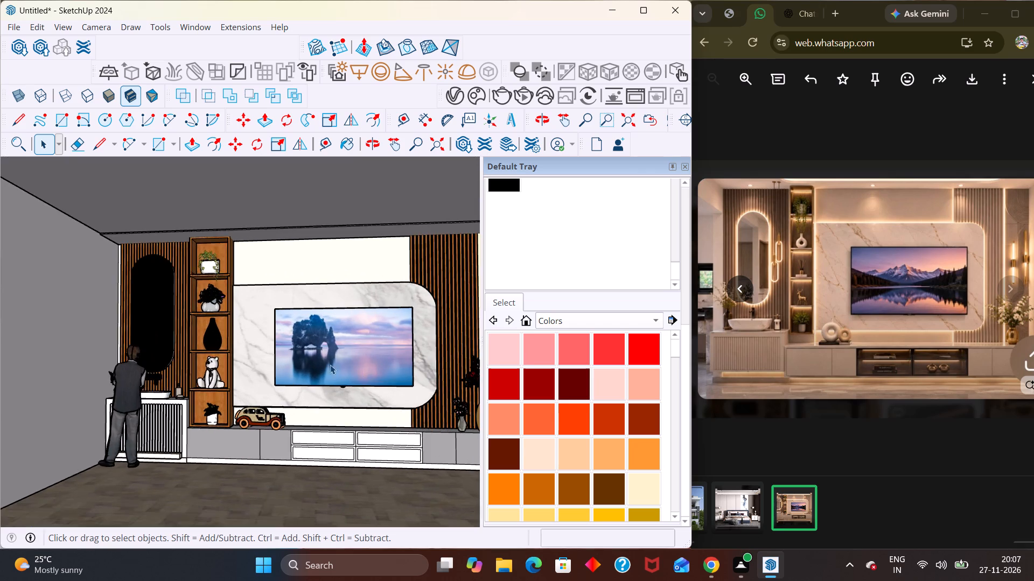
{"action": "middle_click_drag", "start_coordinate": [317, 379], "coordinate": [276, 424]}
{"action": "scroll", "coordinate": [148, 384], "scroll_direction": "up", "scroll_amount": 2}
{"action": "middle_click_drag", "start_coordinate": [200, 415], "coordinate": [100, 351]}
{"action": "scroll", "coordinate": [100, 351], "scroll_direction": "up", "scroll_amount": 1}
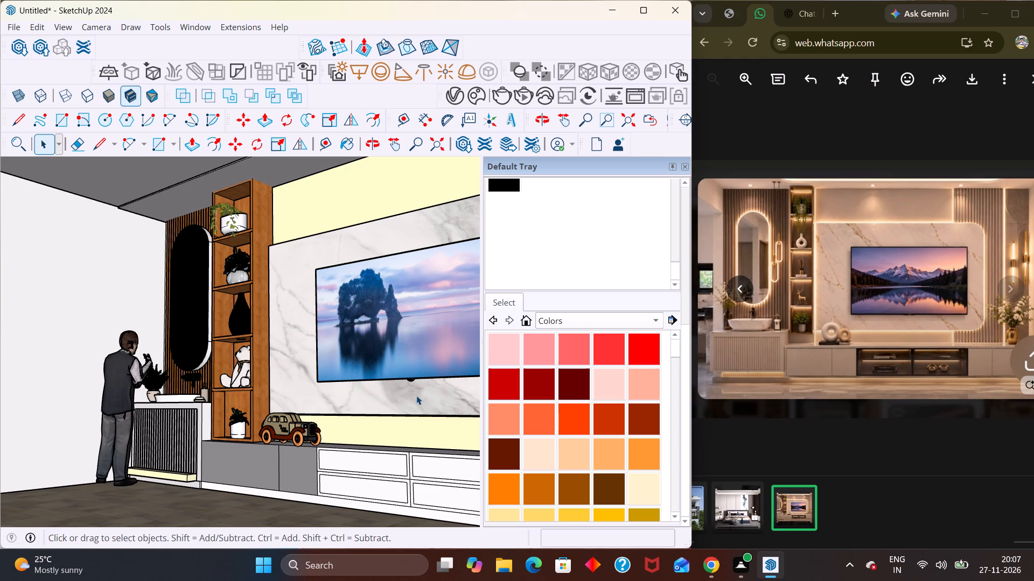
{"action": "scroll", "coordinate": [362, 387], "scroll_direction": "down", "scroll_amount": 4}
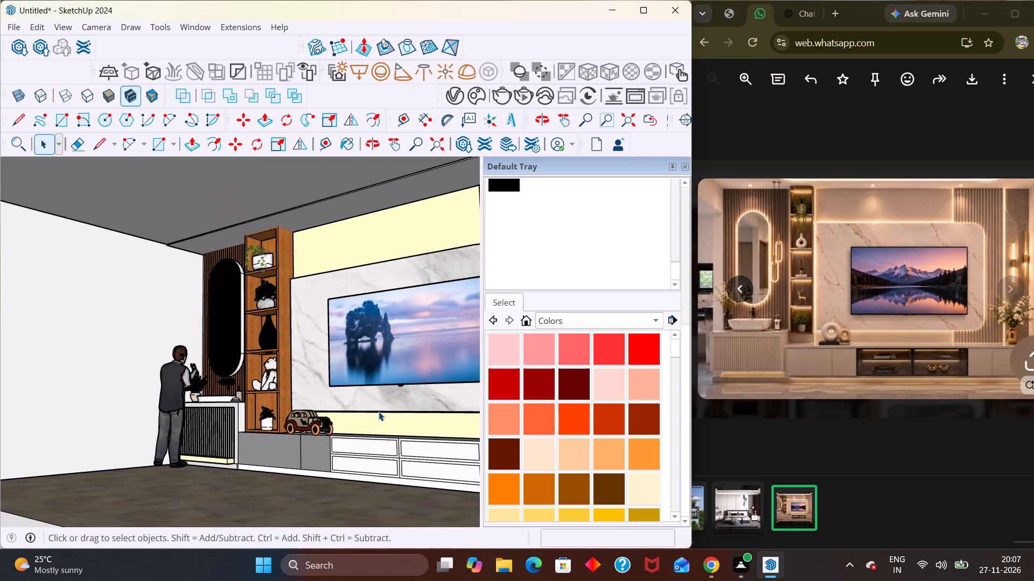
{"action": "scroll", "coordinate": [379, 412], "scroll_direction": "down", "scroll_amount": 6}
{"action": "middle_click_drag", "start_coordinate": [345, 430], "coordinate": [427, 349]}
{"action": "scroll", "coordinate": [434, 372], "scroll_direction": "up", "scroll_amount": 5}
{"action": "middle_click_drag", "start_coordinate": [277, 331], "coordinate": [269, 371]}
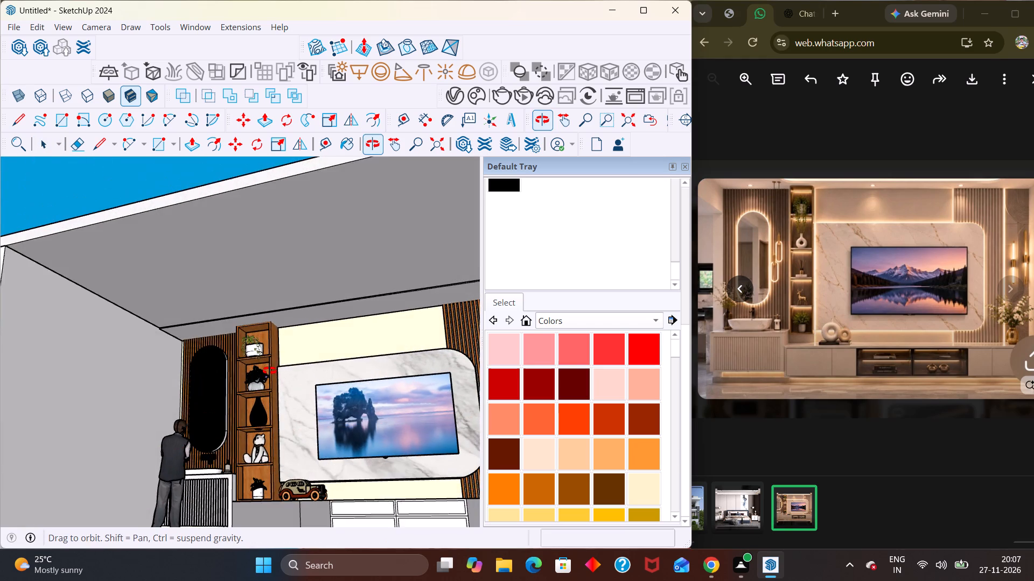
{"action": "middle_click_drag", "start_coordinate": [269, 371], "coordinate": [277, 384]}
{"action": "scroll", "coordinate": [277, 384], "scroll_direction": "up", "scroll_amount": 6}
{"action": "scroll", "coordinate": [180, 365], "scroll_direction": "up", "scroll_amount": 5}
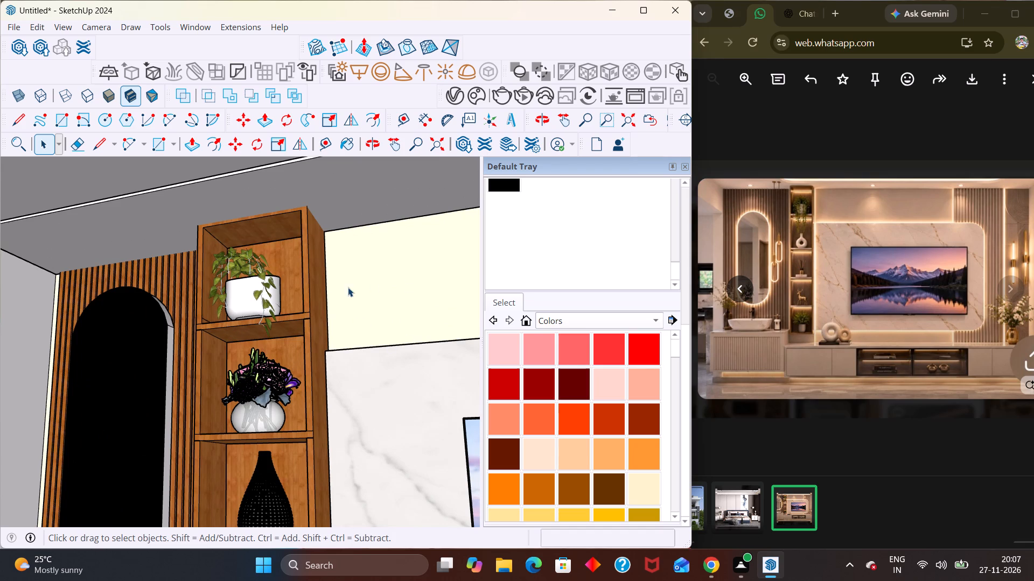
{"action": "scroll", "coordinate": [330, 311], "scroll_direction": "down", "scroll_amount": 2}
{"action": "scroll", "coordinate": [289, 338], "scroll_direction": "down", "scroll_amount": 5}
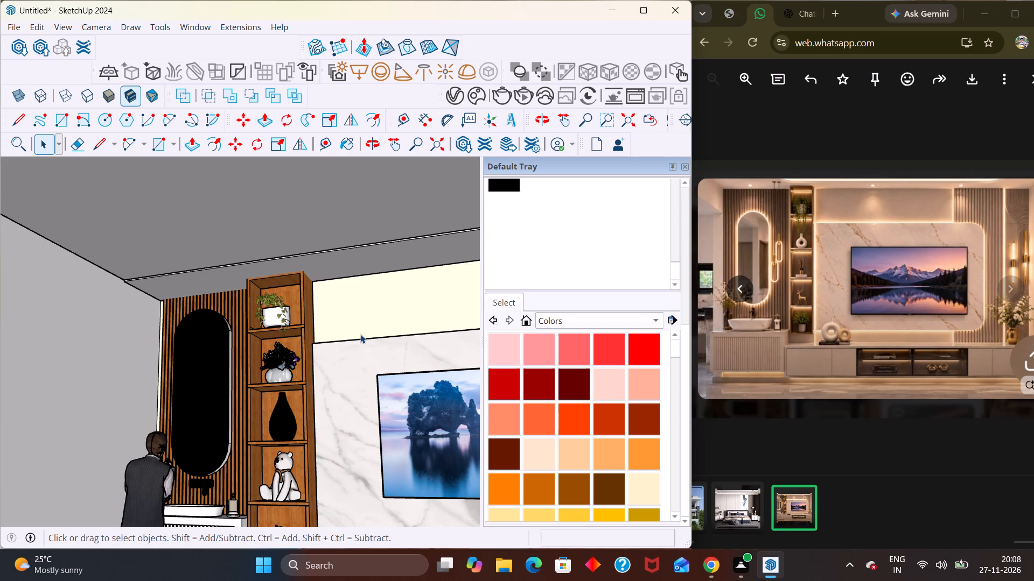
{"action": "scroll", "coordinate": [417, 335], "scroll_direction": "down", "scroll_amount": 14}
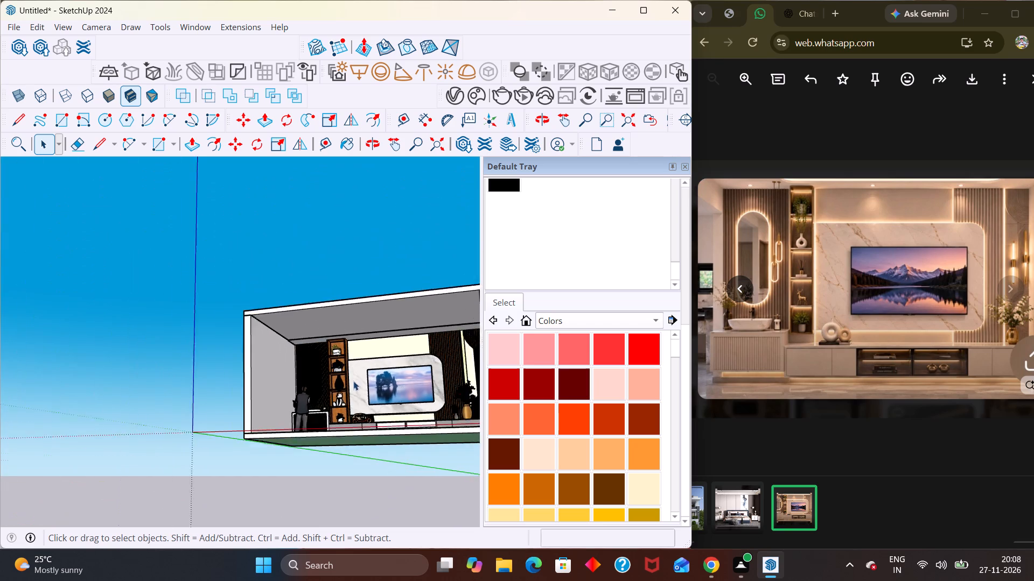
{"action": "middle_click_drag", "start_coordinate": [363, 444], "coordinate": [441, 433]}
{"action": "scroll", "coordinate": [417, 448], "scroll_direction": "up", "scroll_amount": 7}
{"action": "middle_click_drag", "start_coordinate": [305, 416], "coordinate": [255, 440]}
{"action": "scroll", "coordinate": [265, 436], "scroll_direction": "up", "scroll_amount": 1}
{"action": "scroll", "coordinate": [605, 473], "scroll_direction": "down", "scroll_amount": 3}
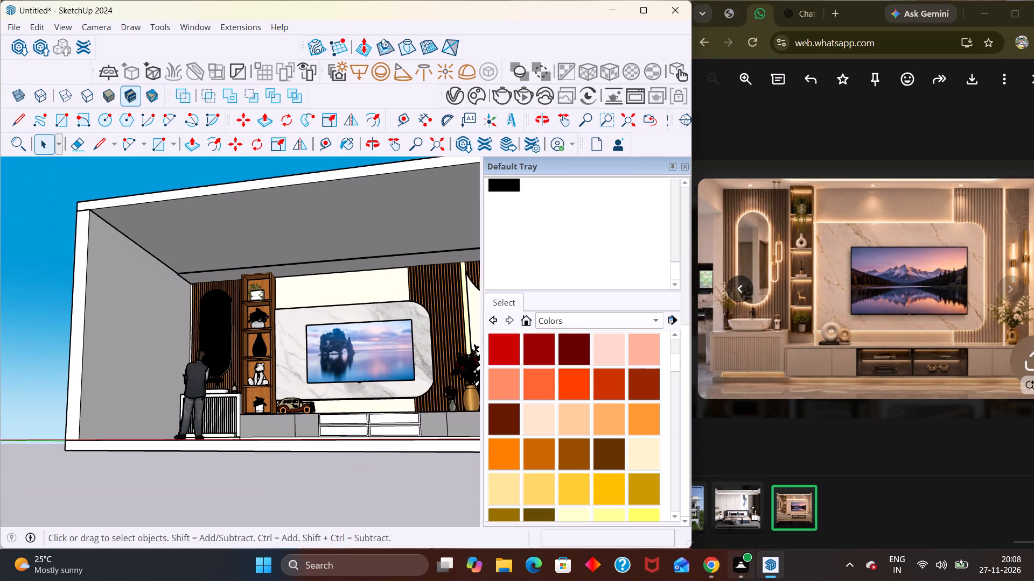
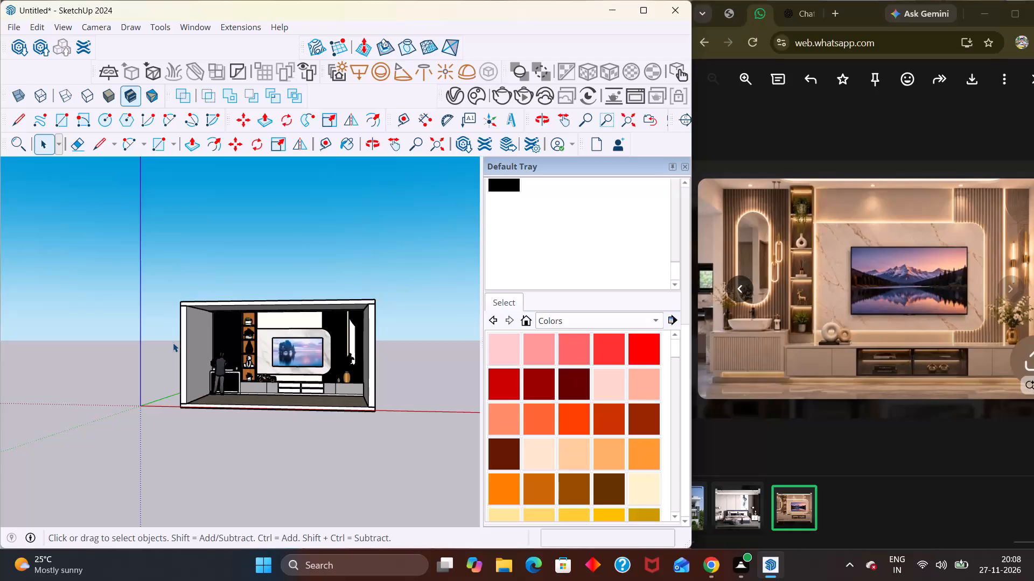
Find the Gold 24k material among the scene materials in the V-Ray Asset Editor and display its settings.
{"action": "scroll", "coordinate": [188, 343], "scroll_direction": "down", "scroll_amount": 1}
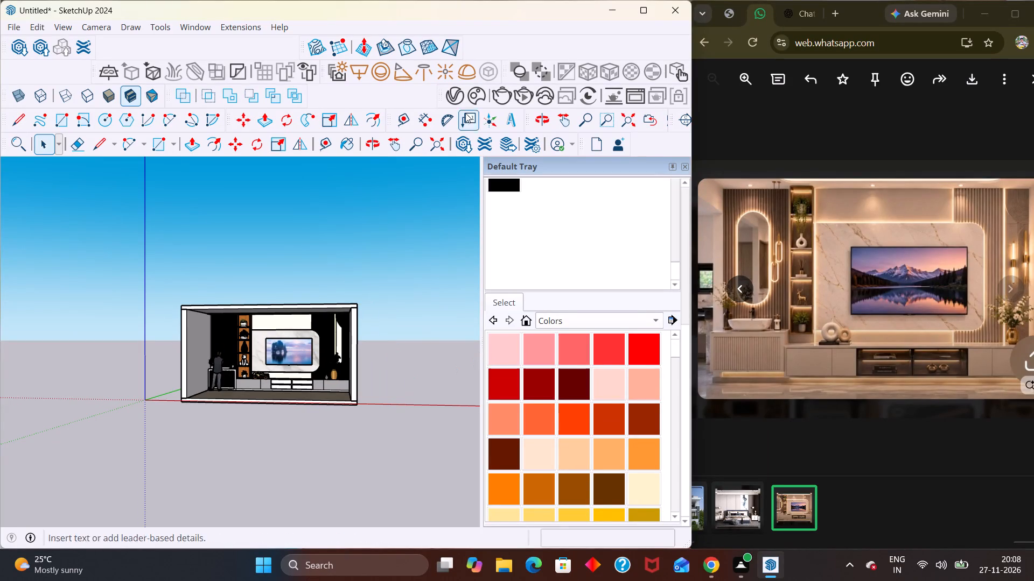
{"action": "left_click", "coordinate": [450, 103]}
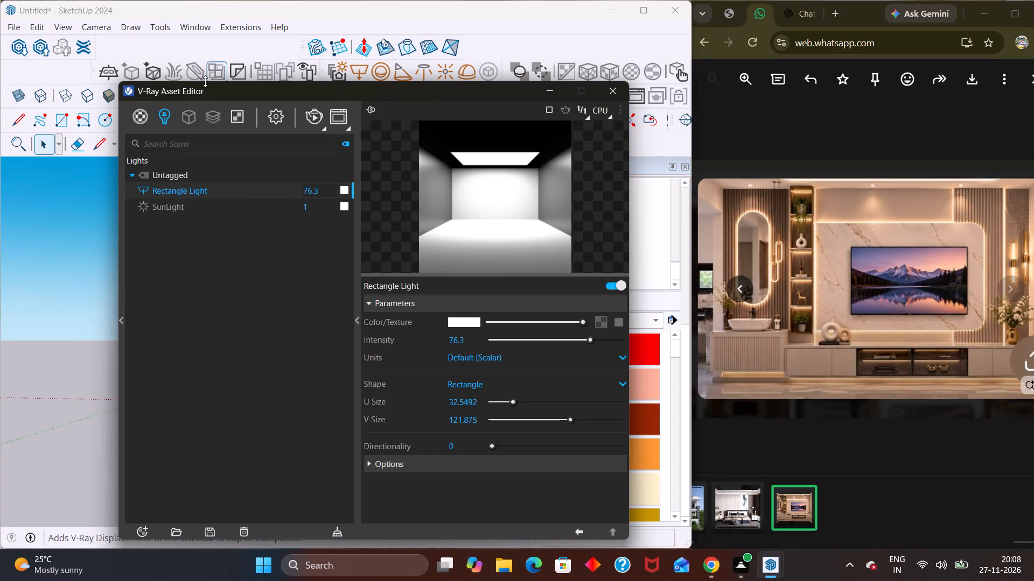
{"action": "left_click", "coordinate": [144, 112]}
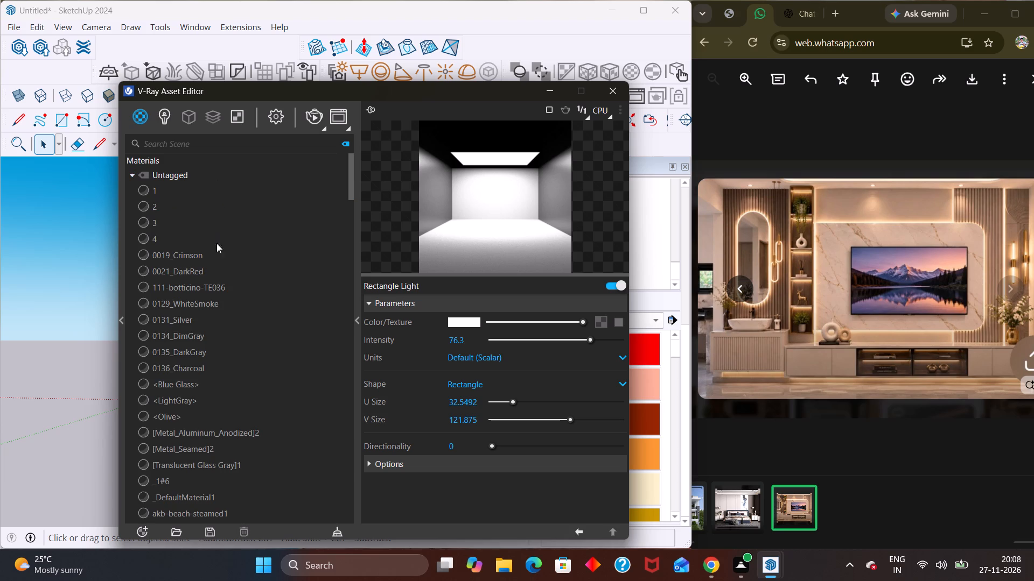
{"action": "scroll", "coordinate": [185, 284], "scroll_direction": "down", "scroll_amount": 19}
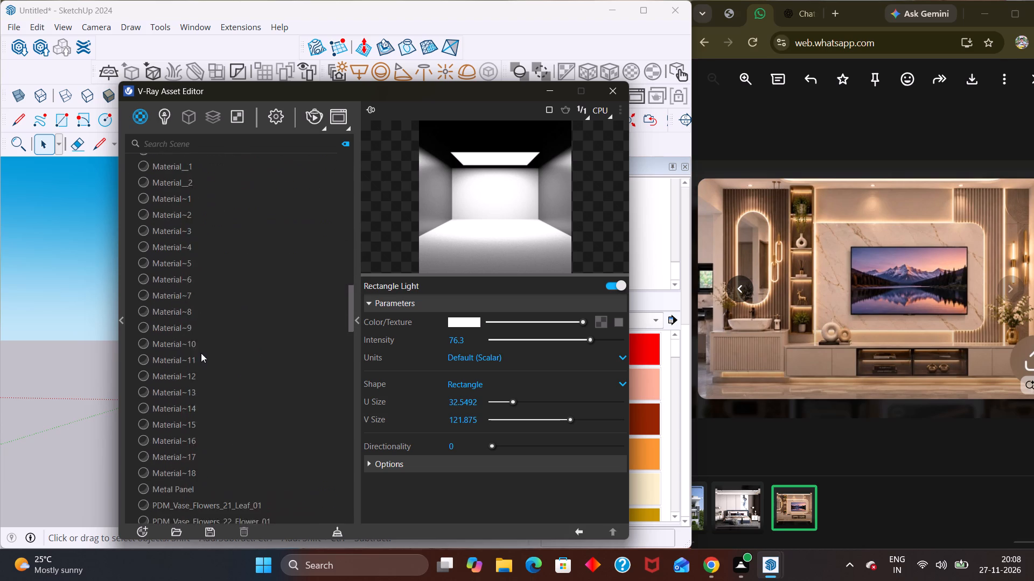
{"action": "scroll", "coordinate": [201, 353], "scroll_direction": "down", "scroll_amount": 14}
{"action": "scroll", "coordinate": [208, 365], "scroll_direction": "down", "scroll_amount": 9}
{"action": "scroll", "coordinate": [219, 382], "scroll_direction": "up", "scroll_amount": 1}
{"action": "scroll", "coordinate": [220, 385], "scroll_direction": "down", "scroll_amount": 1}
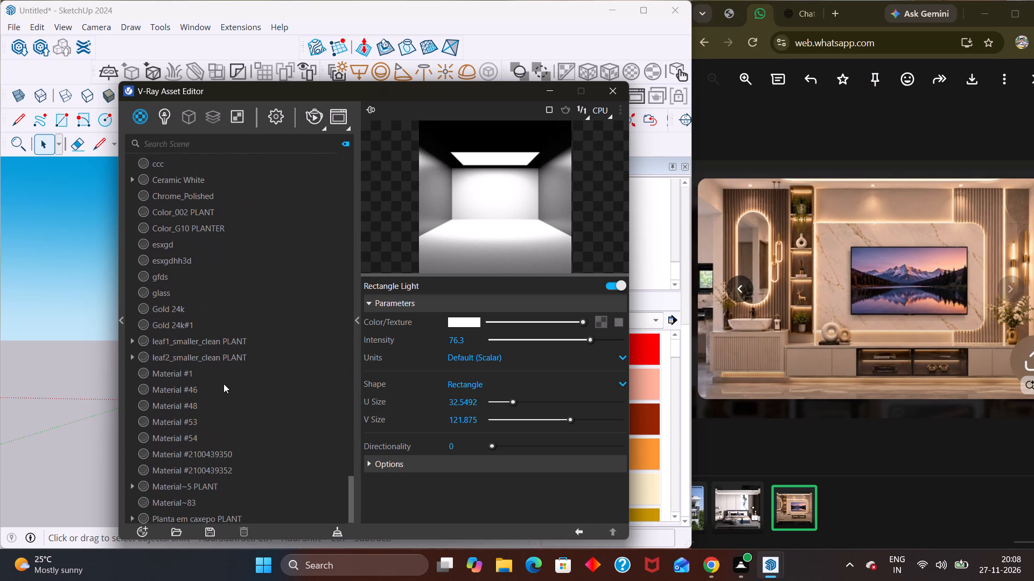
{"action": "scroll", "coordinate": [174, 273], "scroll_direction": "up", "scroll_amount": 1}
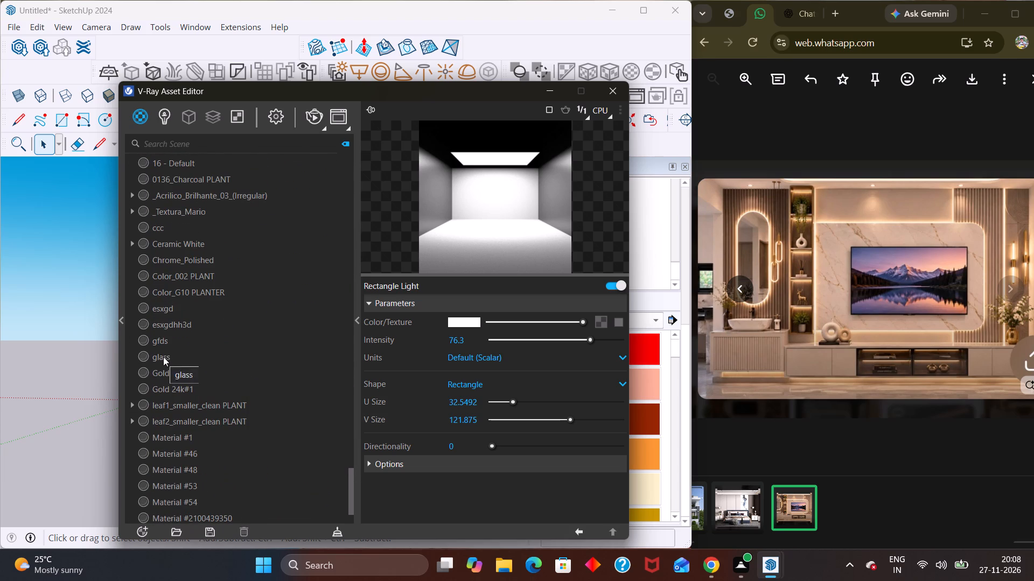
{"action": "scroll", "coordinate": [168, 338], "scroll_direction": "up", "scroll_amount": 1}
{"action": "scroll", "coordinate": [177, 416], "scroll_direction": "down", "scroll_amount": 1}
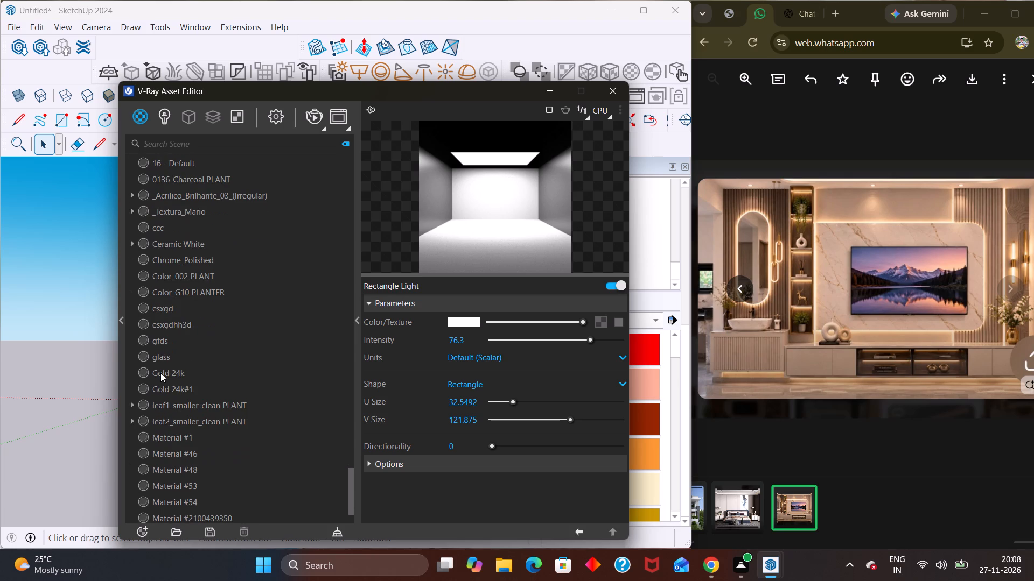
{"action": "left_click", "coordinate": [160, 369]}
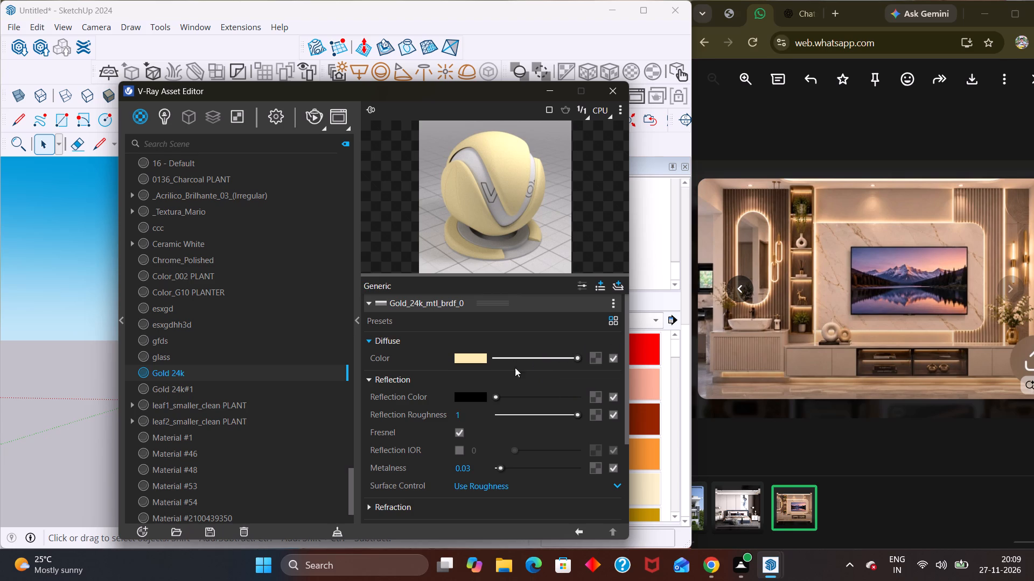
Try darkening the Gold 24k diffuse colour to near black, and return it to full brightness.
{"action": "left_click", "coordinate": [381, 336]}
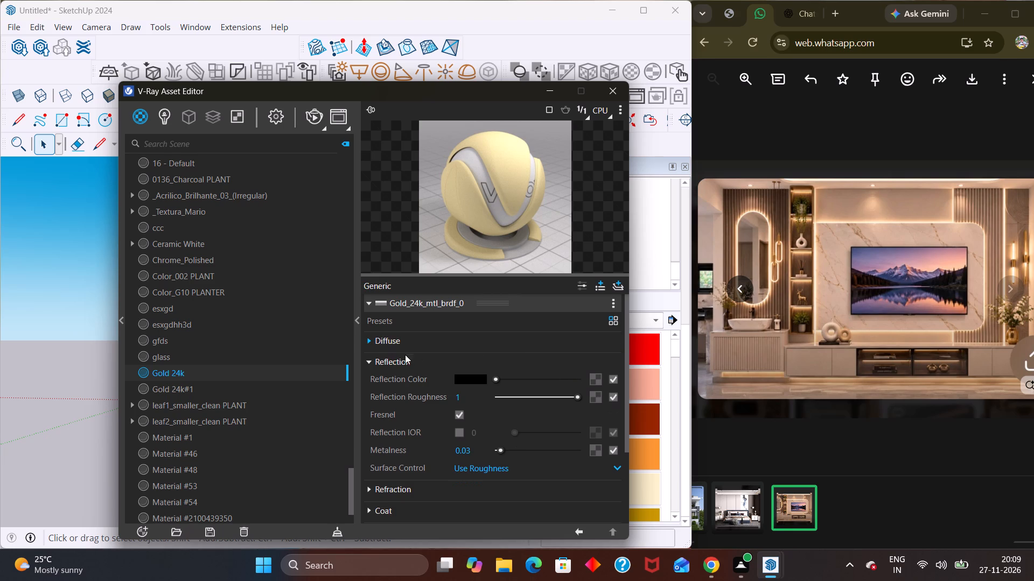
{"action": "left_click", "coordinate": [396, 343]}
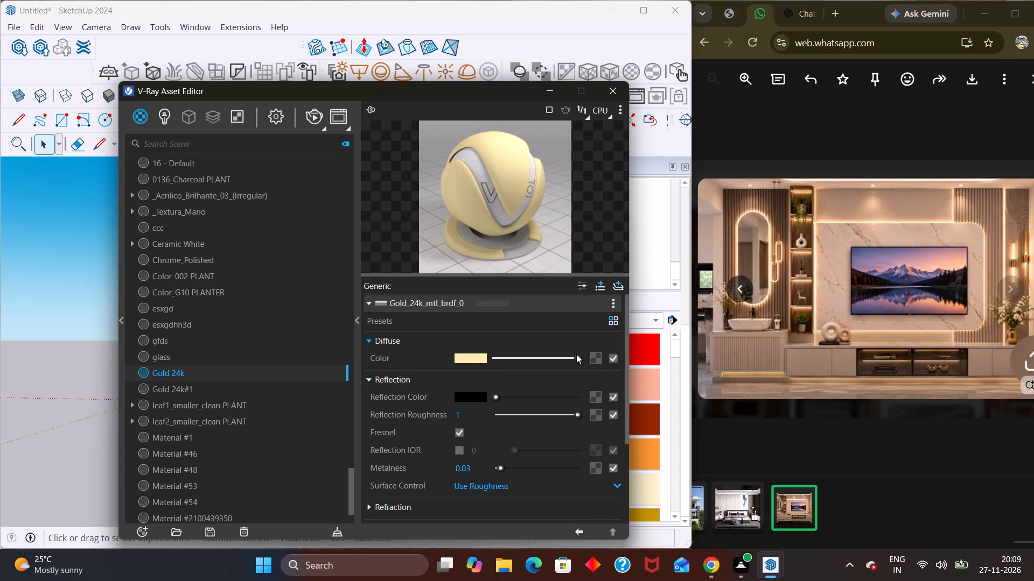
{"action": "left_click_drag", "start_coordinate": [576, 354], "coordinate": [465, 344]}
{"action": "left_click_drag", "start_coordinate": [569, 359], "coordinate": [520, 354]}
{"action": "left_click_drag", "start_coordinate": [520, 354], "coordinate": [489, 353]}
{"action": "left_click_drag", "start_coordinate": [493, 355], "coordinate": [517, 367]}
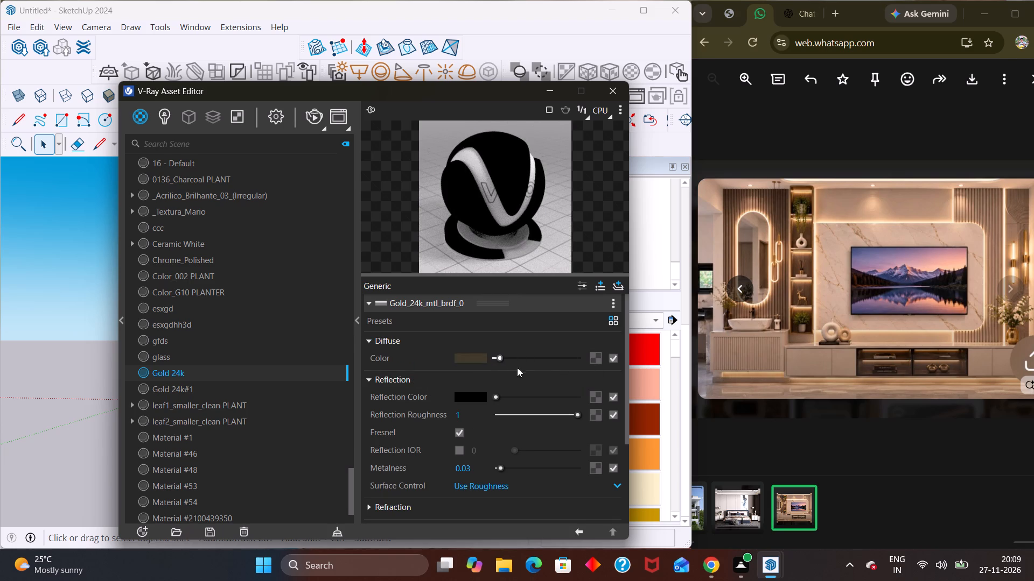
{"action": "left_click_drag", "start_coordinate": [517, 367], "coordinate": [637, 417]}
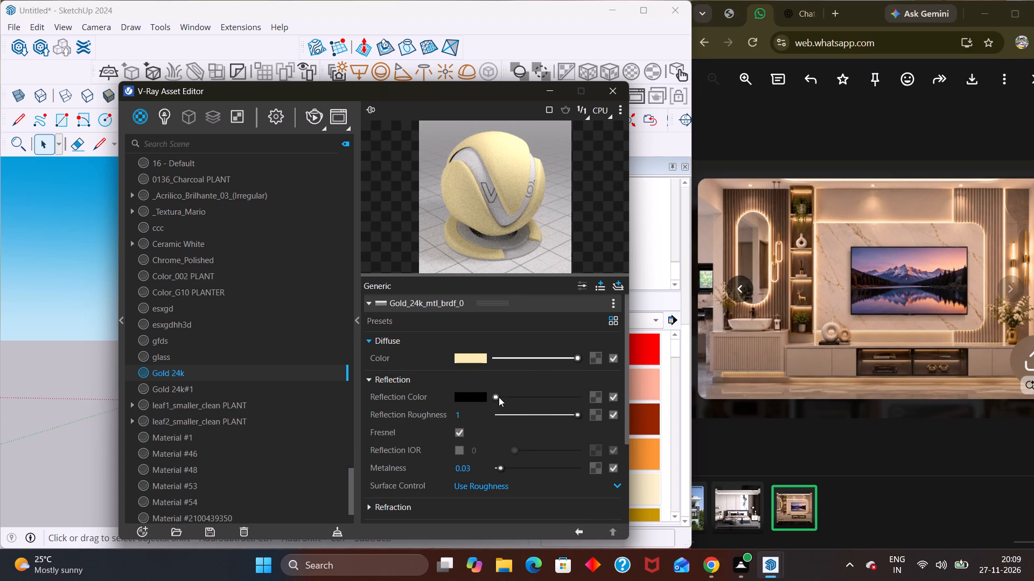
Set Gold 24k's reflection roughness to 0, trying a near-white reflection colour before returning it to black.
{"action": "left_click_drag", "start_coordinate": [499, 396], "coordinate": [596, 424]}
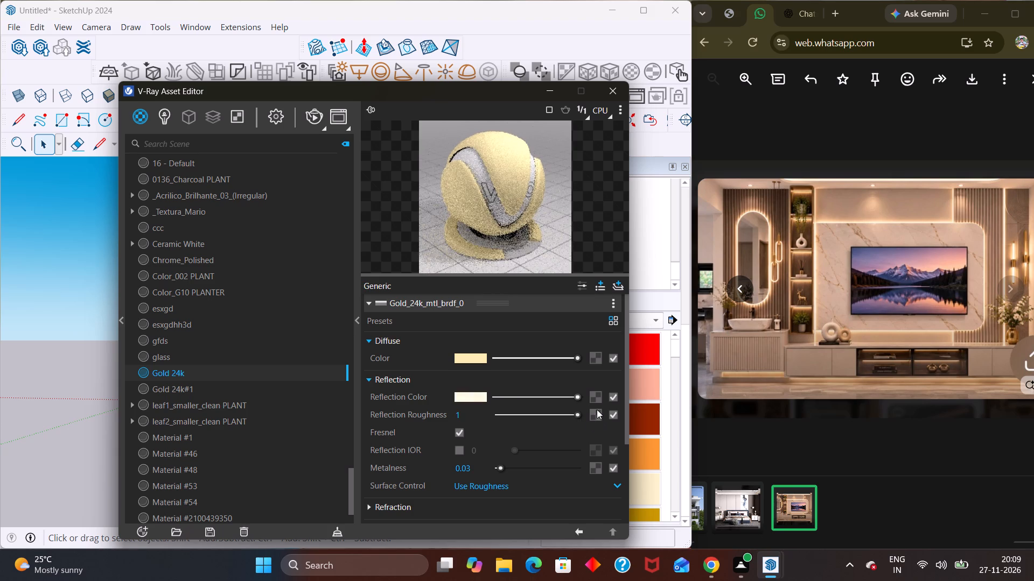
{"action": "scroll", "coordinate": [544, 398], "scroll_direction": "up", "scroll_amount": 2}
{"action": "left_click_drag", "start_coordinate": [573, 391], "coordinate": [564, 392]}
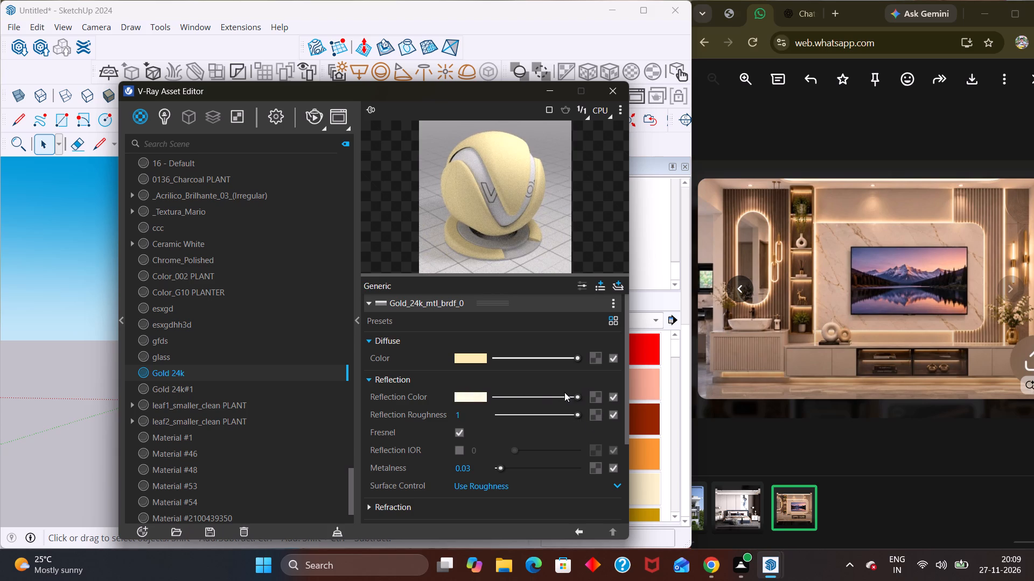
{"action": "left_click_drag", "start_coordinate": [564, 392], "coordinate": [439, 384]}
{"action": "left_click_drag", "start_coordinate": [564, 418], "coordinate": [481, 406]}
{"action": "left_click_drag", "start_coordinate": [509, 413], "coordinate": [439, 410]}
{"action": "scroll", "coordinate": [455, 406], "scroll_direction": "up", "scroll_amount": 3}
{"action": "left_click_drag", "start_coordinate": [570, 394], "coordinate": [428, 393]}
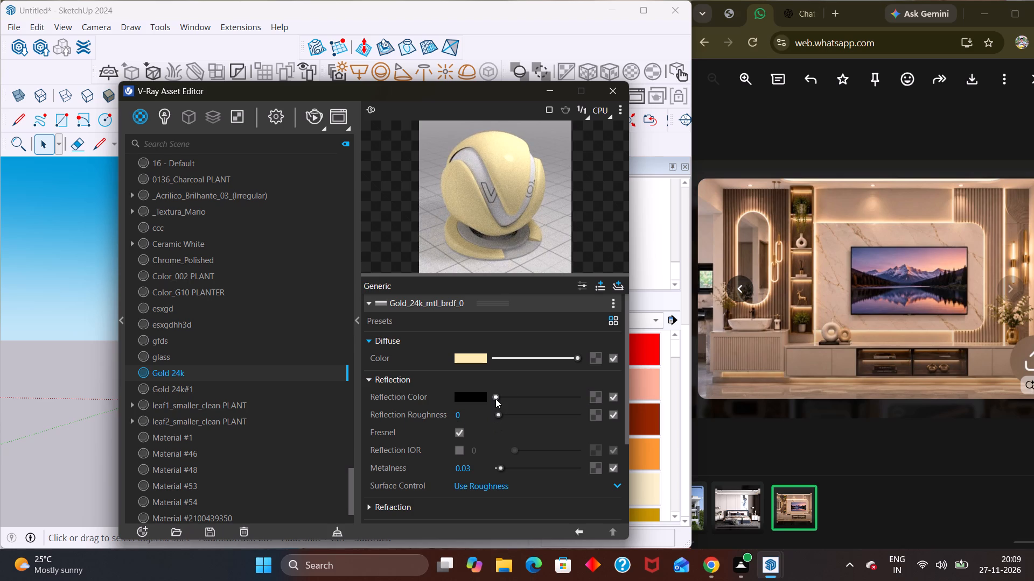
Enable the Reflection IOR override on Gold 24k, try a value of 25, and bring it back to 0.
{"action": "left_click", "coordinate": [453, 450]}
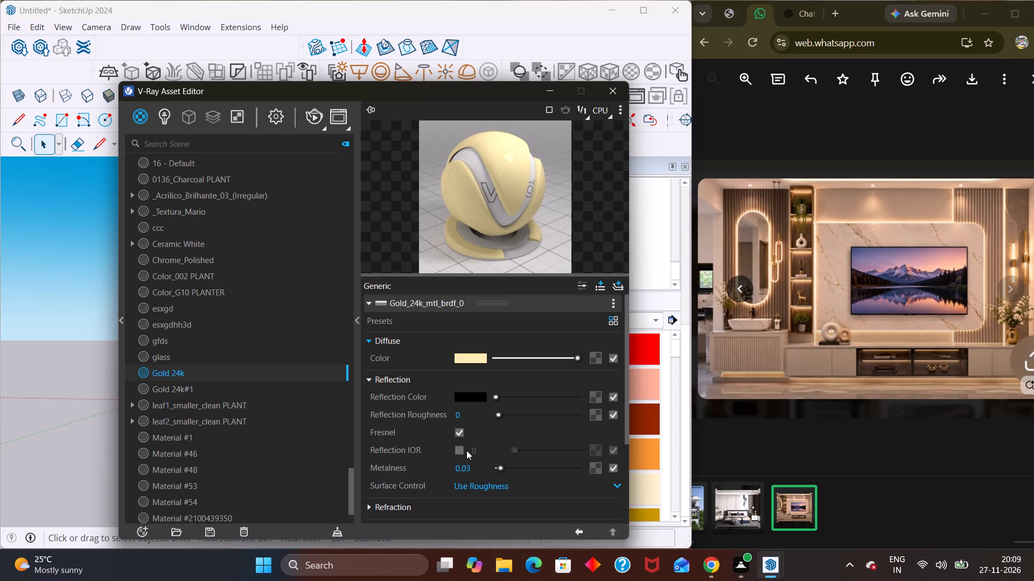
{"action": "left_click", "coordinate": [460, 450]}
{"action": "left_click", "coordinate": [460, 426]}
{"action": "left_click_drag", "start_coordinate": [515, 449], "coordinate": [567, 457]}
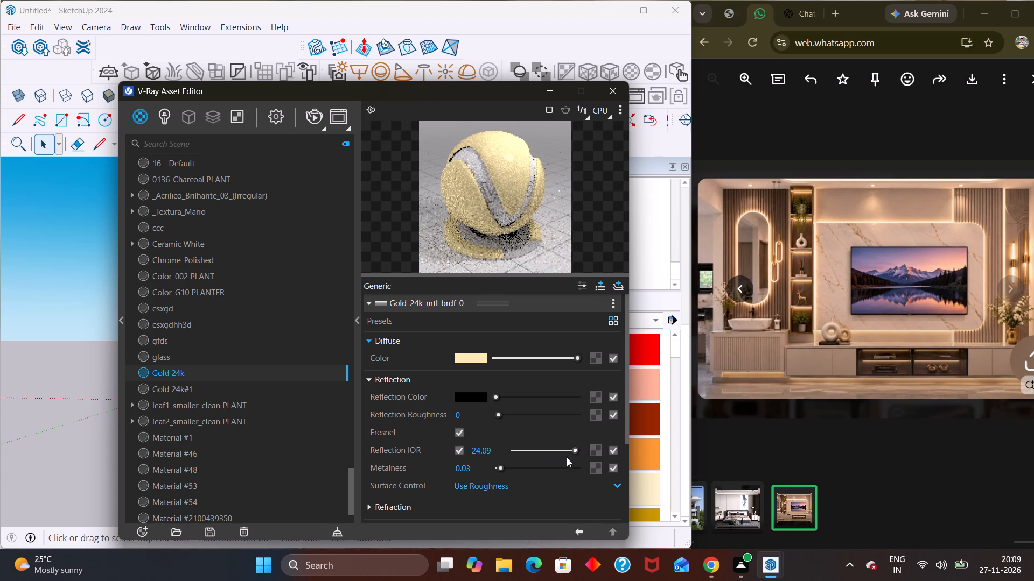
{"action": "left_click_drag", "start_coordinate": [567, 457], "coordinate": [625, 460]}
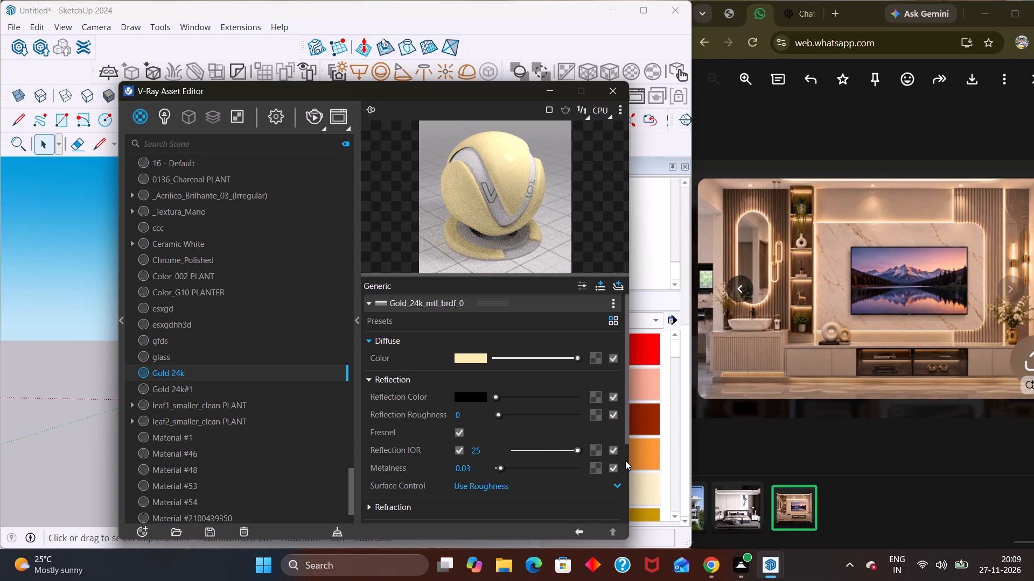
{"action": "left_click_drag", "start_coordinate": [625, 460], "coordinate": [634, 443]}
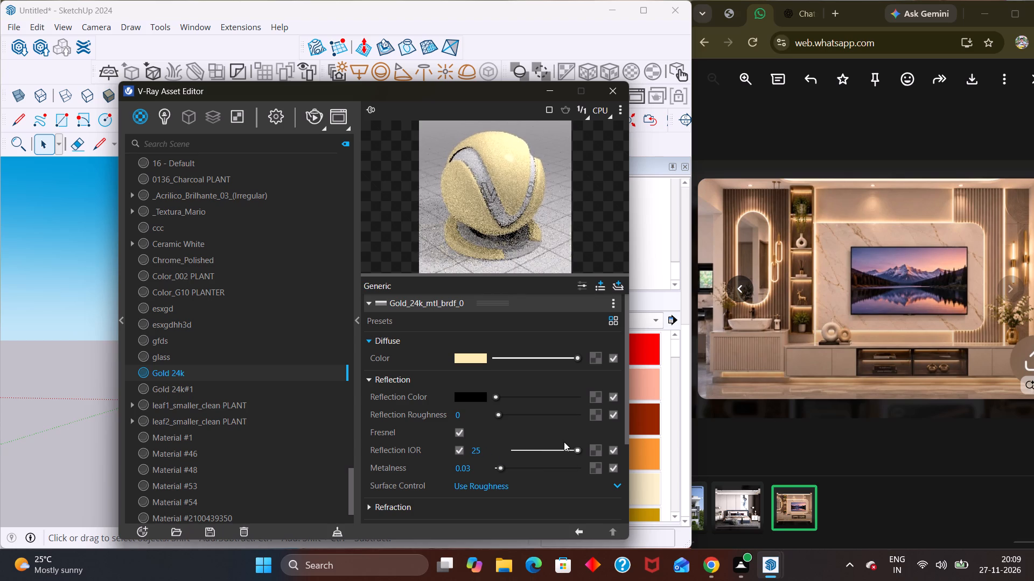
{"action": "left_click_drag", "start_coordinate": [571, 449], "coordinate": [389, 447]}
Set the Gold 24k material's metalness to 1.
{"action": "left_click_drag", "start_coordinate": [500, 465], "coordinate": [583, 472]}
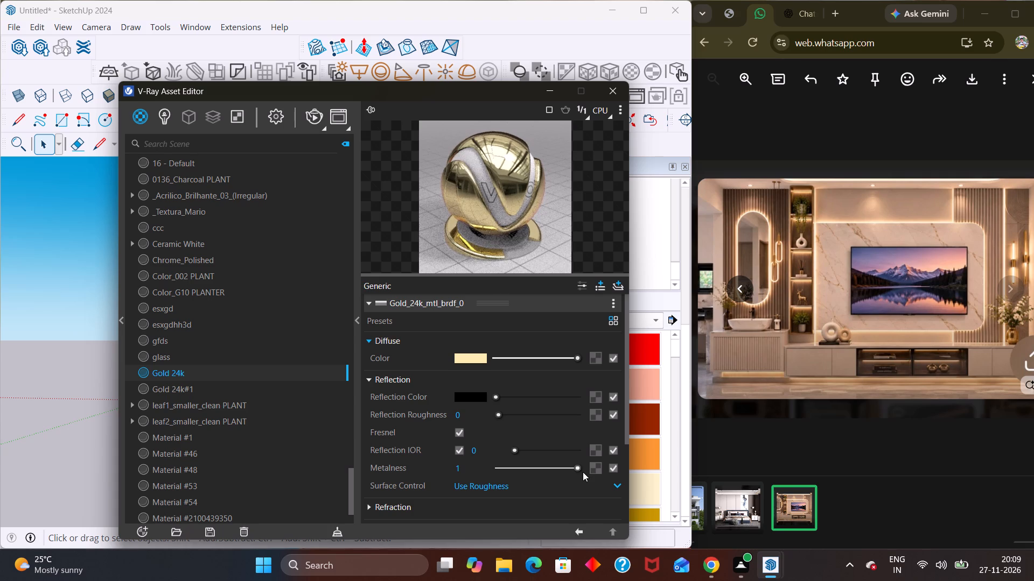
{"action": "left_click_drag", "start_coordinate": [583, 472], "coordinate": [587, 476]}
{"action": "left_click", "coordinate": [488, 166]}
Move the V-Ray Asset Editor over the reference image, clear of the room model.
{"action": "left_click_drag", "start_coordinate": [486, 82], "coordinate": [343, 172]}
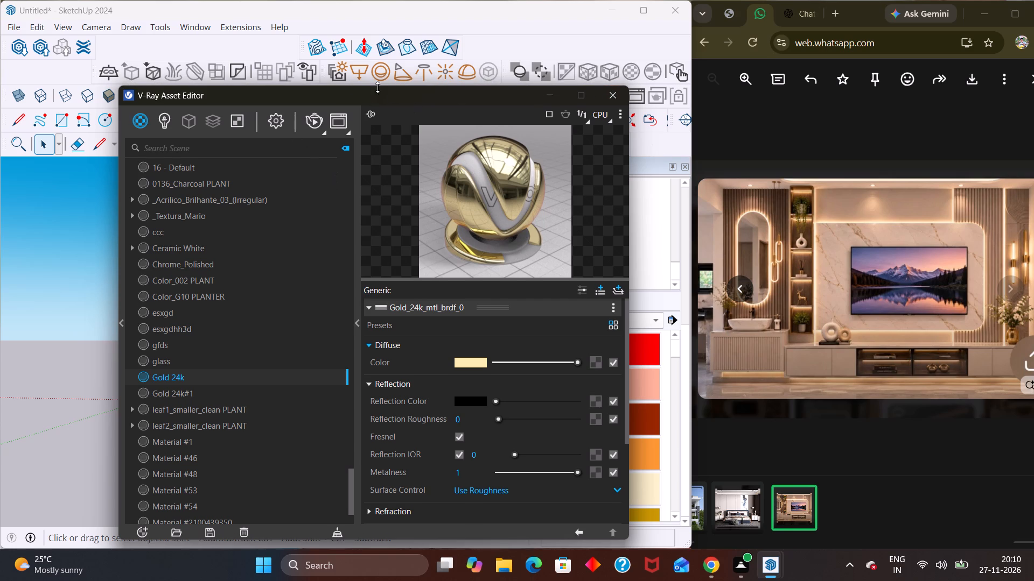
{"action": "left_click_drag", "start_coordinate": [343, 84], "coordinate": [519, 167]}
{"action": "left_click_drag", "start_coordinate": [397, 93], "coordinate": [136, 256]}
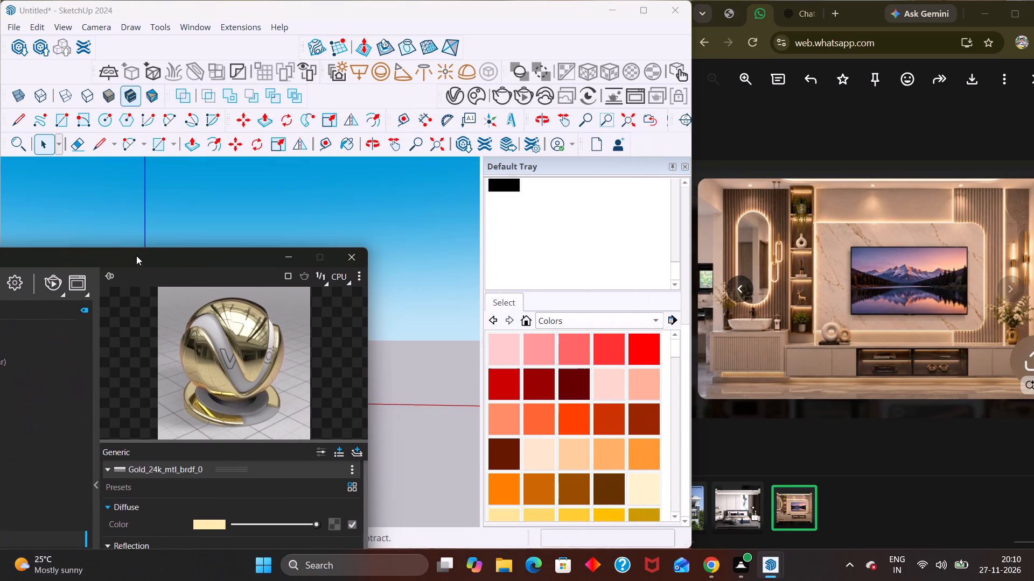
{"action": "left_click_drag", "start_coordinate": [136, 256], "coordinate": [763, 265]}
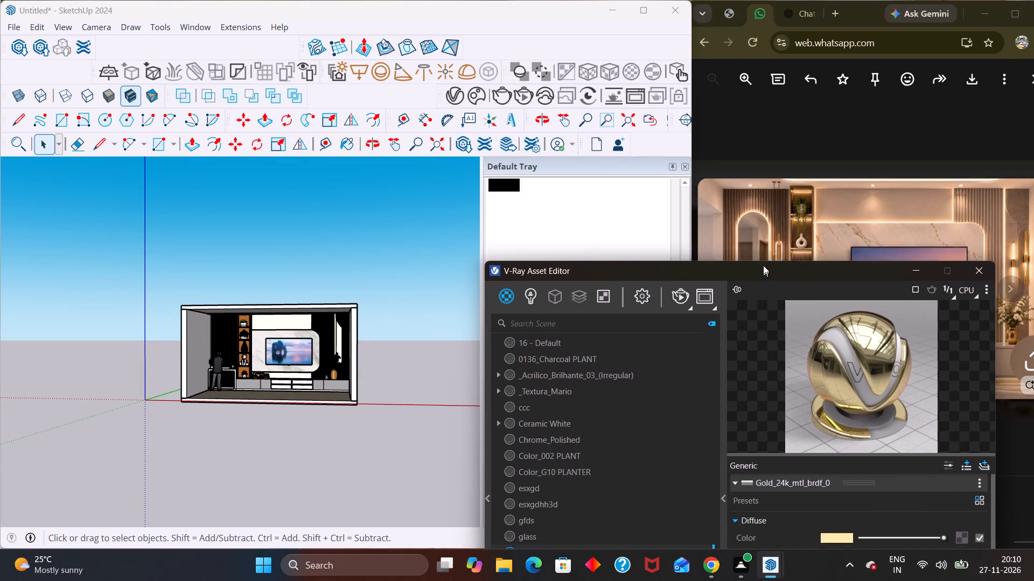
{"action": "left_click_drag", "start_coordinate": [763, 265], "coordinate": [784, 139]}
Apply the Gold 24k material to the cream vertical strip in the slatted wall group beside the vase.
{"action": "scroll", "coordinate": [267, 243], "scroll_direction": "up", "scroll_amount": 6}
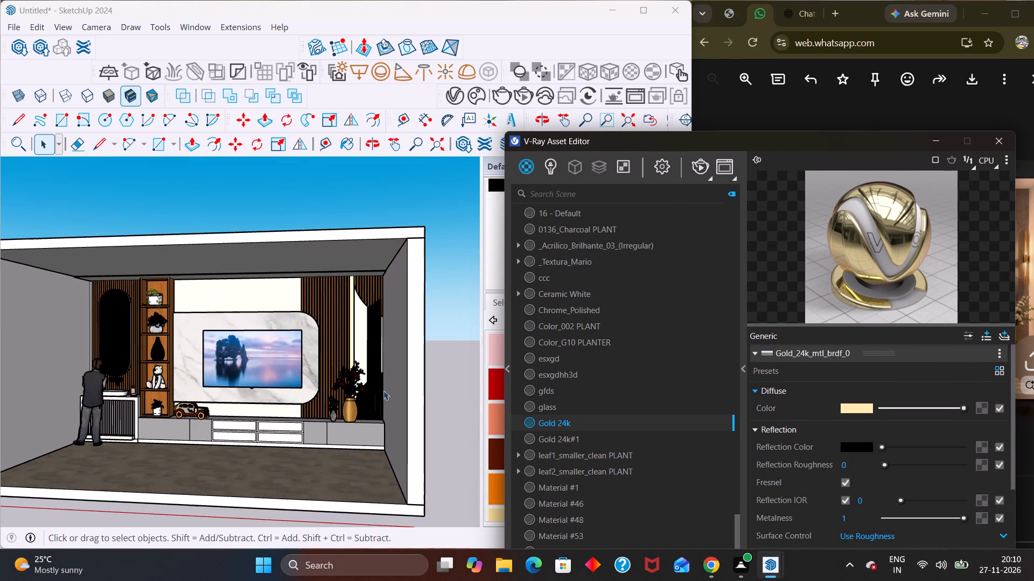
{"action": "scroll", "coordinate": [383, 391], "scroll_direction": "up", "scroll_amount": 3}
{"action": "scroll", "coordinate": [374, 301], "scroll_direction": "down", "scroll_amount": 1}
{"action": "scroll", "coordinate": [374, 300], "scroll_direction": "up", "scroll_amount": 9}
{"action": "triple_click", "coordinate": [348, 320]}
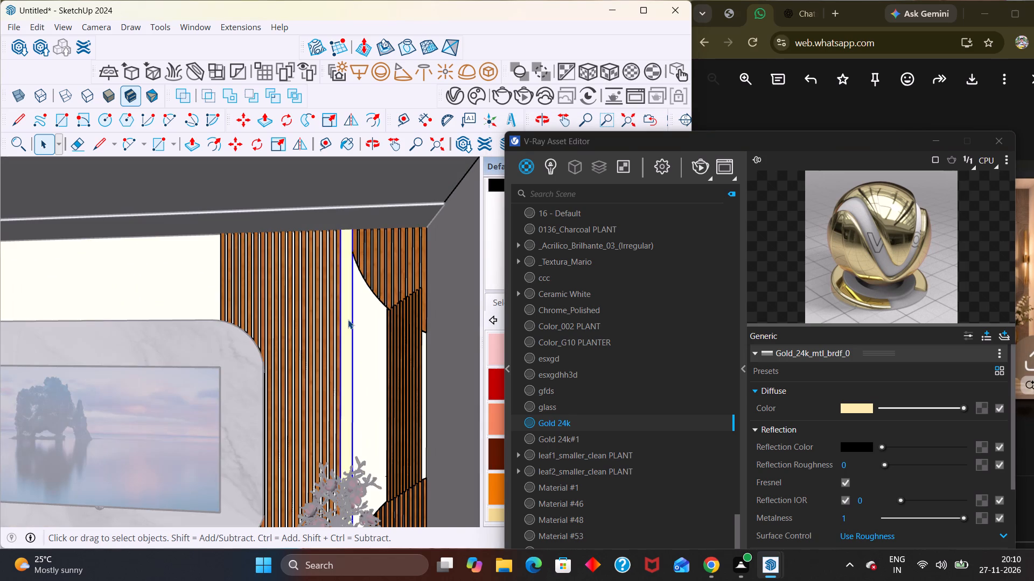
{"action": "scroll", "coordinate": [348, 320], "scroll_direction": "up", "scroll_amount": 3}
{"action": "triple_click", "coordinate": [348, 320]}
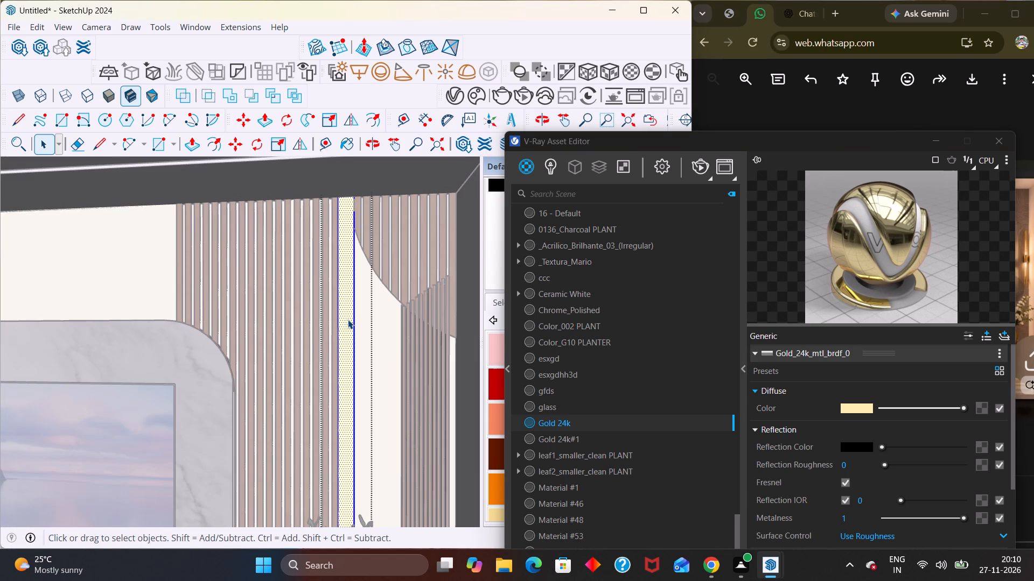
{"action": "scroll", "coordinate": [348, 320], "scroll_direction": "up", "scroll_amount": 1}
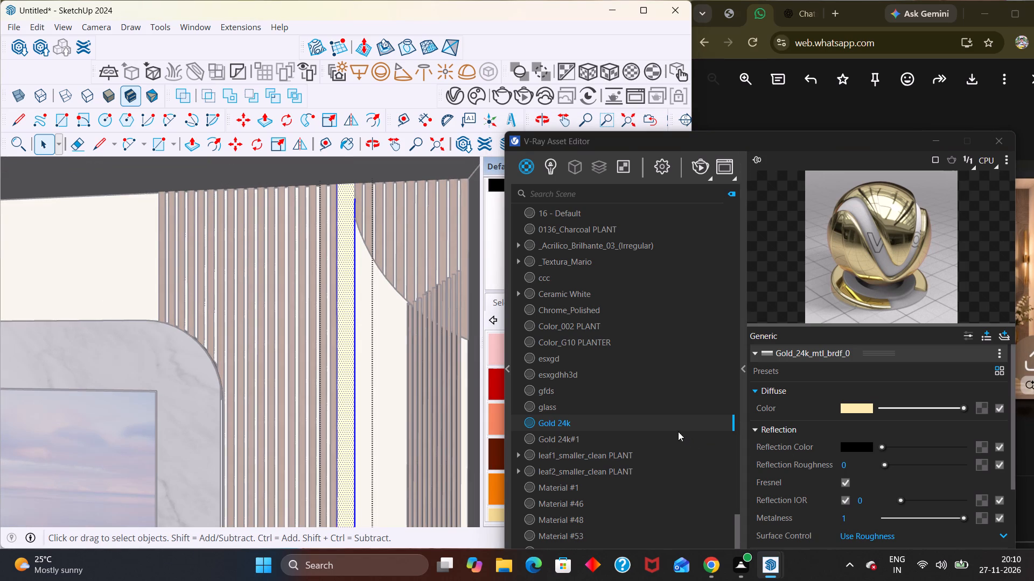
{"action": "right_click", "coordinate": [649, 420]}
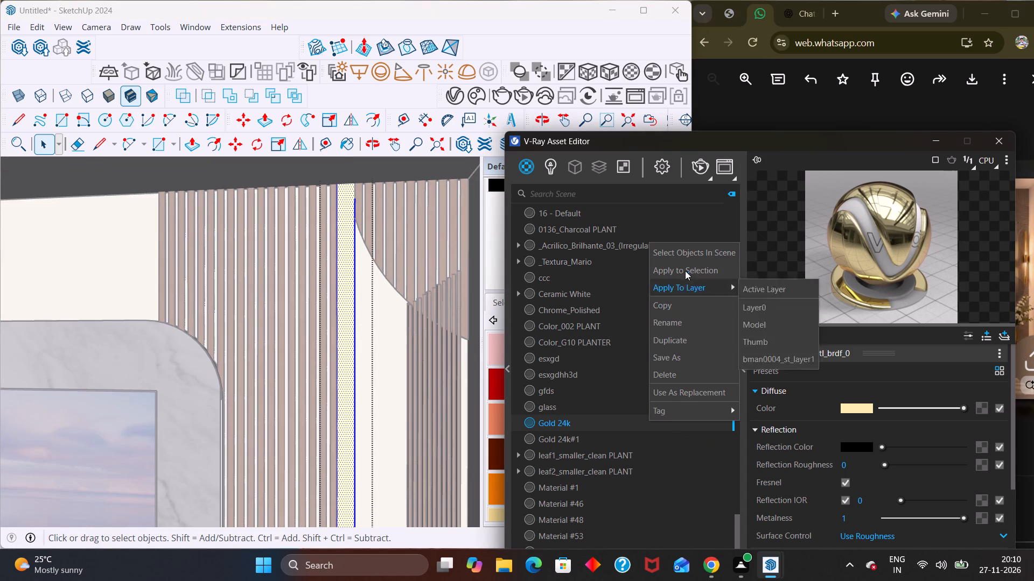
{"action": "left_click", "coordinate": [684, 269]}
Examine the vertical strip in the slatted wall at close range and within the full TV wall.
{"action": "scroll", "coordinate": [434, 306], "scroll_direction": "down", "scroll_amount": 8}
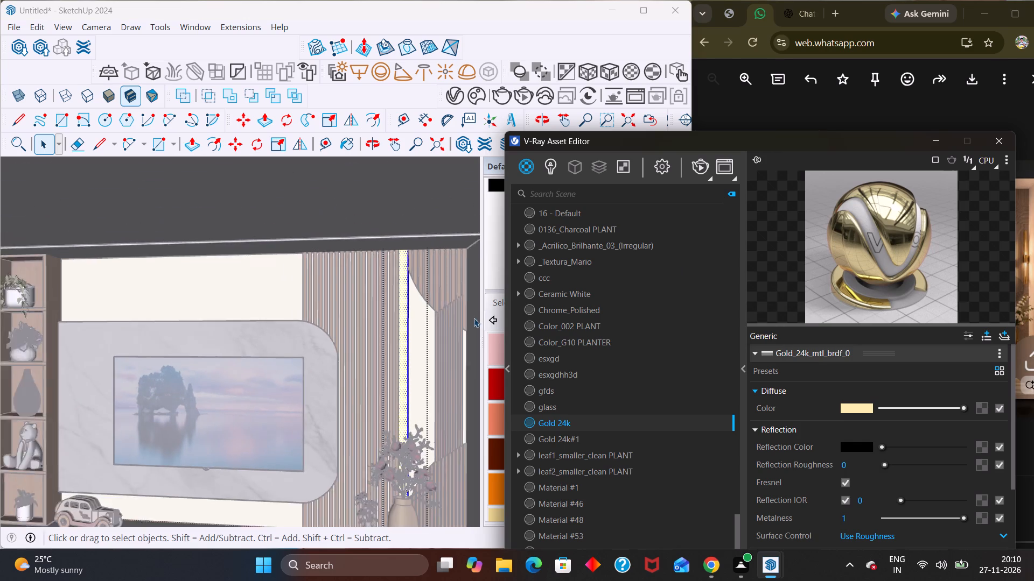
{"action": "scroll", "coordinate": [474, 318], "scroll_direction": "down", "scroll_amount": 1}
{"action": "scroll", "coordinate": [429, 286], "scroll_direction": "up", "scroll_amount": 2}
{"action": "scroll", "coordinate": [425, 258], "scroll_direction": "down", "scroll_amount": 6}
{"action": "scroll", "coordinate": [418, 278], "scroll_direction": "up", "scroll_amount": 1}
{"action": "scroll", "coordinate": [418, 279], "scroll_direction": "down", "scroll_amount": 3}
{"action": "scroll", "coordinate": [422, 264], "scroll_direction": "up", "scroll_amount": 1}
{"action": "scroll", "coordinate": [422, 264], "scroll_direction": "down", "scroll_amount": 1}
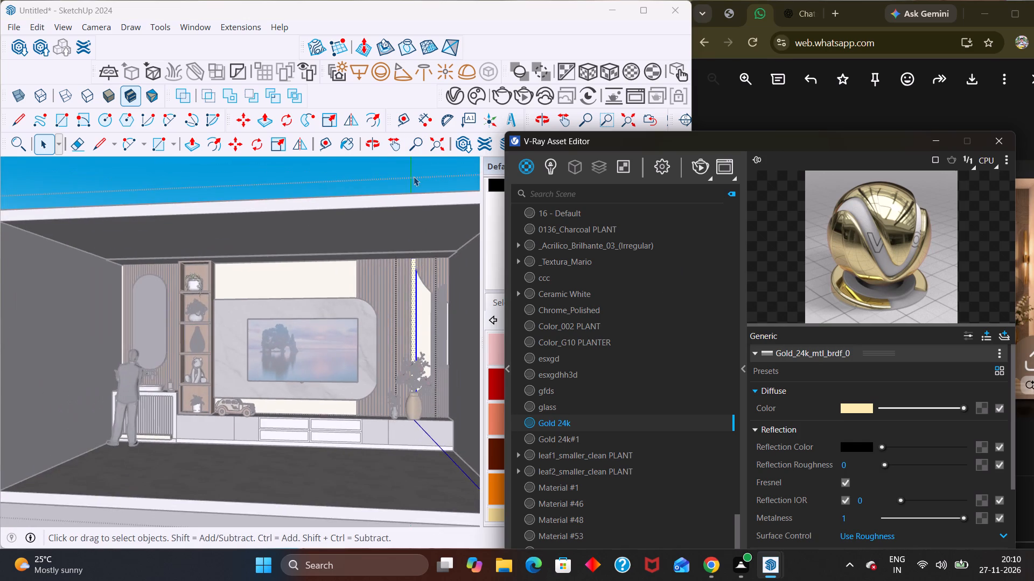
Run an interactive V-Ray render of the room and examine the gold strip in the slatted wall up close.
{"action": "left_click", "coordinate": [414, 176]}
{"action": "scroll", "coordinate": [426, 182], "scroll_direction": "up", "scroll_amount": 2}
{"action": "left_click", "coordinate": [526, 102]}
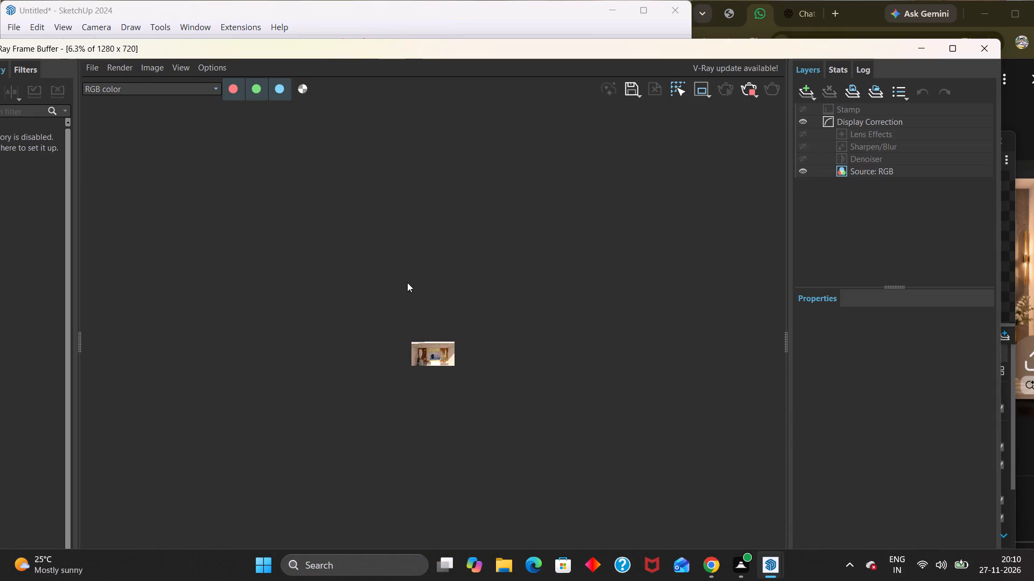
{"action": "scroll", "coordinate": [409, 282], "scroll_direction": "up", "scroll_amount": 1}
{"action": "scroll", "coordinate": [494, 405], "scroll_direction": "up", "scroll_amount": 6}
{"action": "scroll", "coordinate": [595, 366], "scroll_direction": "down", "scroll_amount": 2}
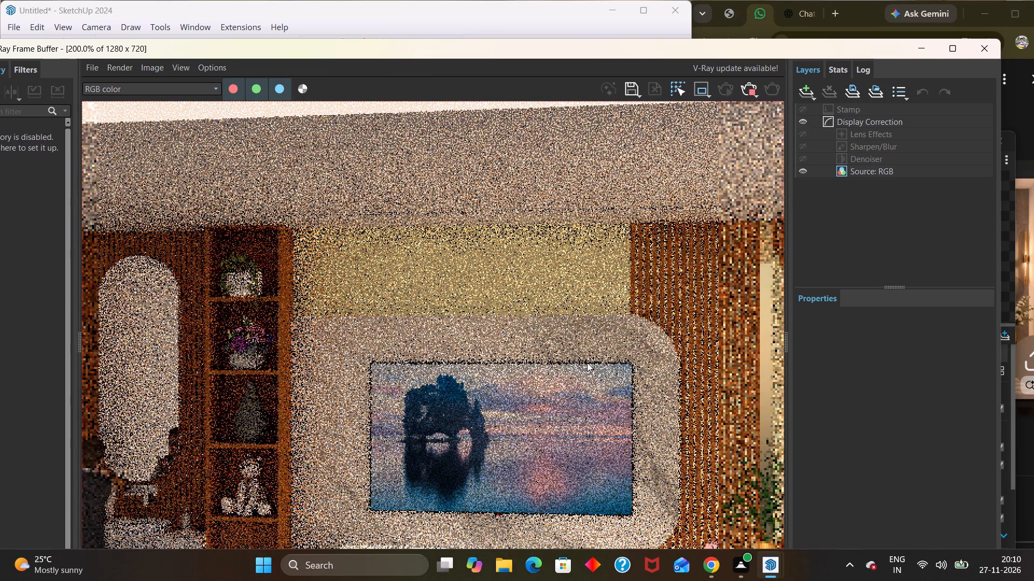
{"action": "scroll", "coordinate": [588, 363], "scroll_direction": "down", "scroll_amount": 2}
{"action": "scroll", "coordinate": [645, 363], "scroll_direction": "up", "scroll_amount": 2}
{"action": "scroll", "coordinate": [592, 357], "scroll_direction": "up", "scroll_amount": 1}
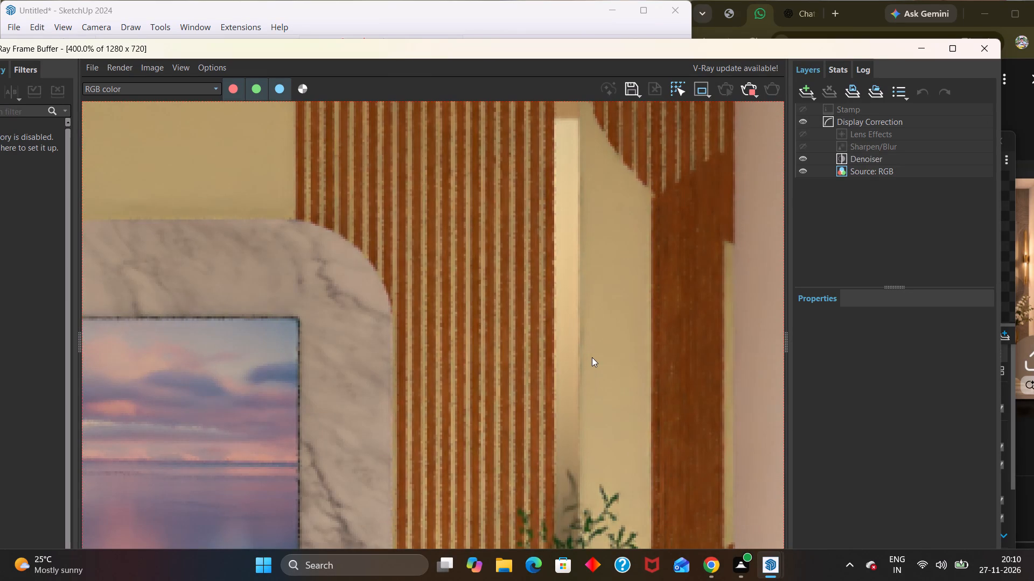
{"action": "scroll", "coordinate": [592, 357], "scroll_direction": "down", "scroll_amount": 2}
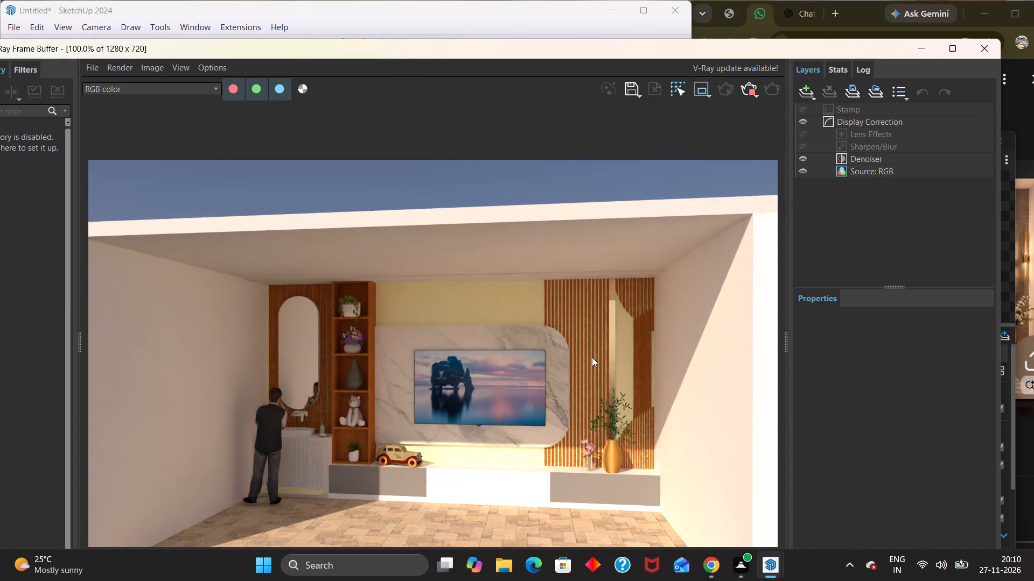
{"action": "scroll", "coordinate": [607, 353], "scroll_direction": "up", "scroll_amount": 2}
{"action": "middle_click_drag", "start_coordinate": [612, 358], "coordinate": [642, 445]}
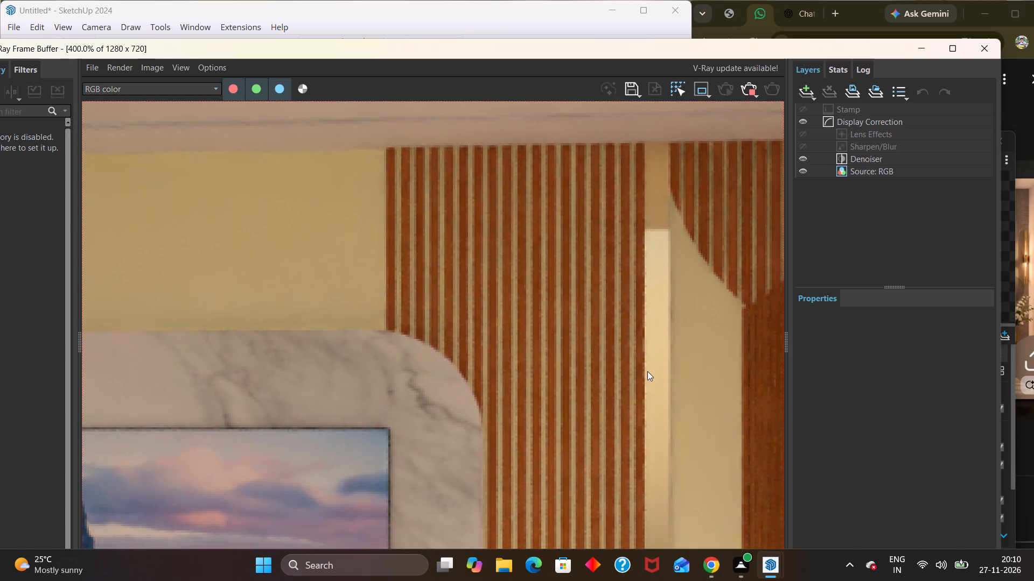
{"action": "scroll", "coordinate": [647, 371], "scroll_direction": "down", "scroll_amount": 5}
{"action": "left_click", "coordinate": [987, 51]}
Close the slatted wall group that is open for editing.
{"action": "scroll", "coordinate": [467, 216], "scroll_direction": "down", "scroll_amount": 2}
{"action": "scroll", "coordinate": [409, 288], "scroll_direction": "up", "scroll_amount": 7}
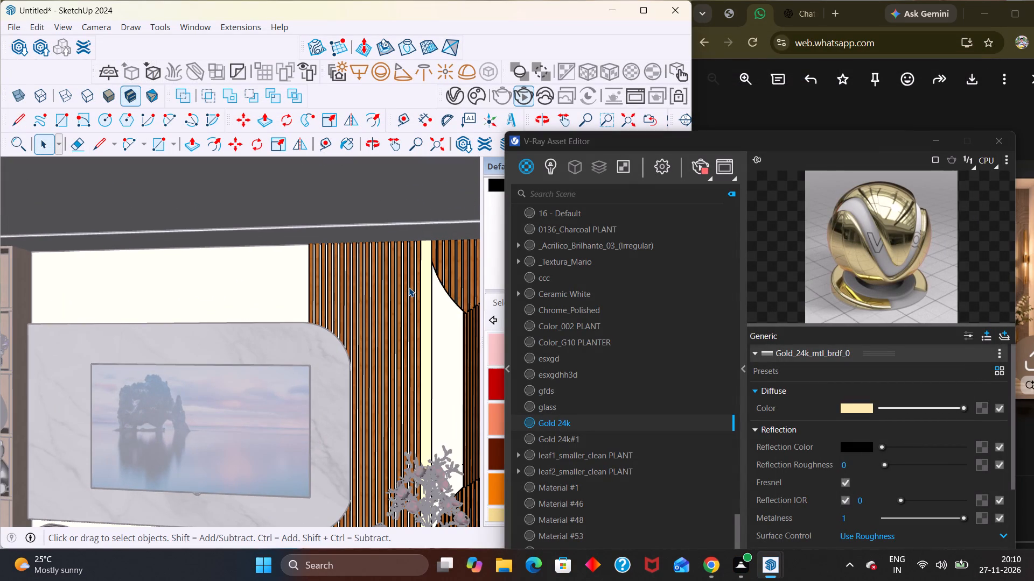
{"action": "scroll", "coordinate": [436, 303], "scroll_direction": "down", "scroll_amount": 3}
{"action": "scroll", "coordinate": [226, 300], "scroll_direction": "down", "scroll_amount": 3}
{"action": "middle_click_drag", "start_coordinate": [65, 281], "coordinate": [138, 314]}
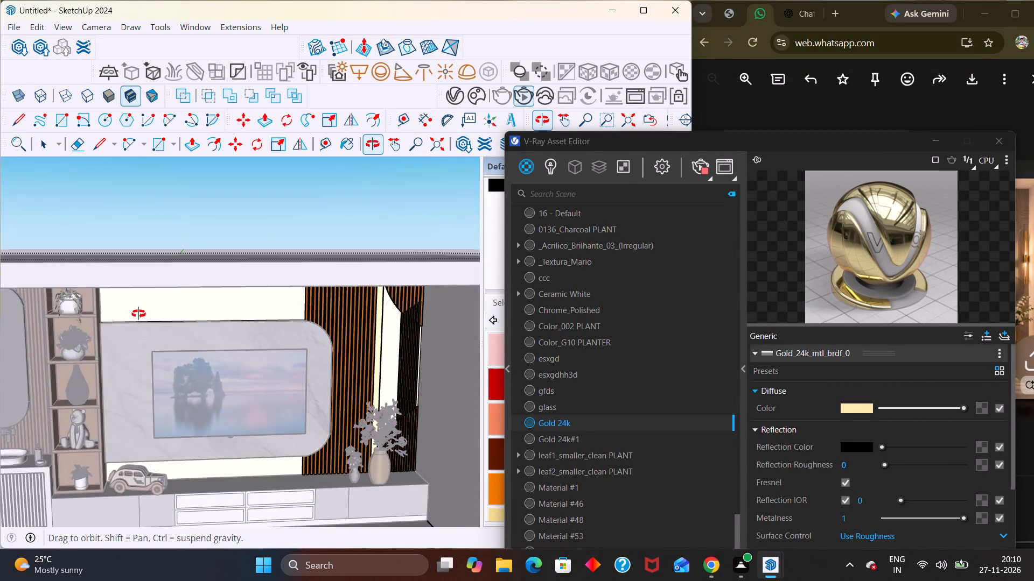
{"action": "middle_click_drag", "start_coordinate": [138, 314], "coordinate": [175, 263]}
{"action": "scroll", "coordinate": [175, 263], "scroll_direction": "down", "scroll_amount": 1}
{"action": "scroll", "coordinate": [175, 263], "scroll_direction": "up", "scroll_amount": 1}
{"action": "scroll", "coordinate": [174, 277], "scroll_direction": "down", "scroll_amount": 9}
{"action": "left_click", "coordinate": [271, 440]}
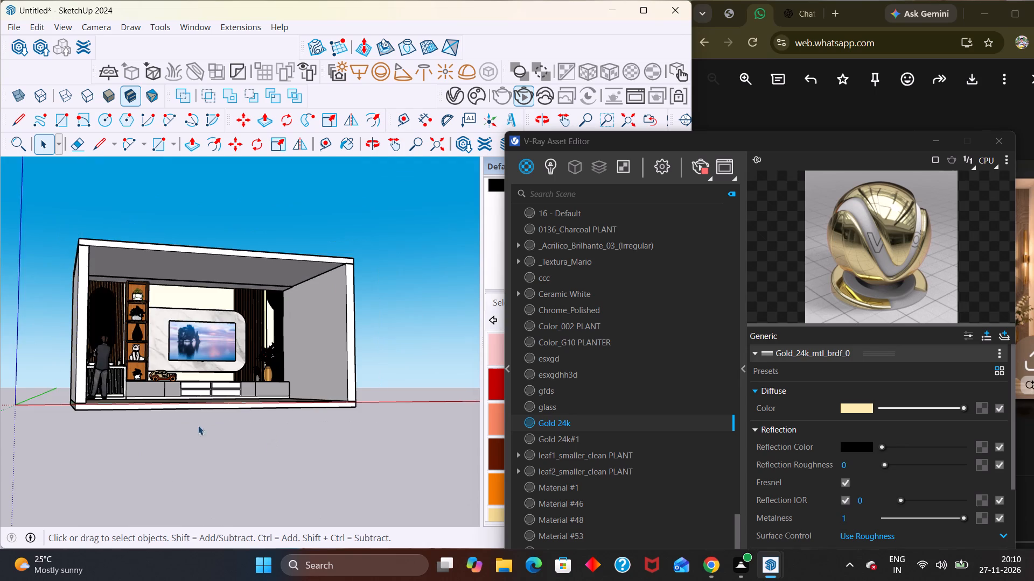
Open the wooden shelf unit's group for editing, working at the top compartment with the trailing plant.
{"action": "middle_click_drag", "start_coordinate": [70, 329], "coordinate": [64, 322]}
{"action": "scroll", "coordinate": [68, 327], "scroll_direction": "up", "scroll_amount": 1}
{"action": "scroll", "coordinate": [204, 321], "scroll_direction": "up", "scroll_amount": 16}
{"action": "middle_click_drag", "start_coordinate": [174, 324], "coordinate": [134, 311]}
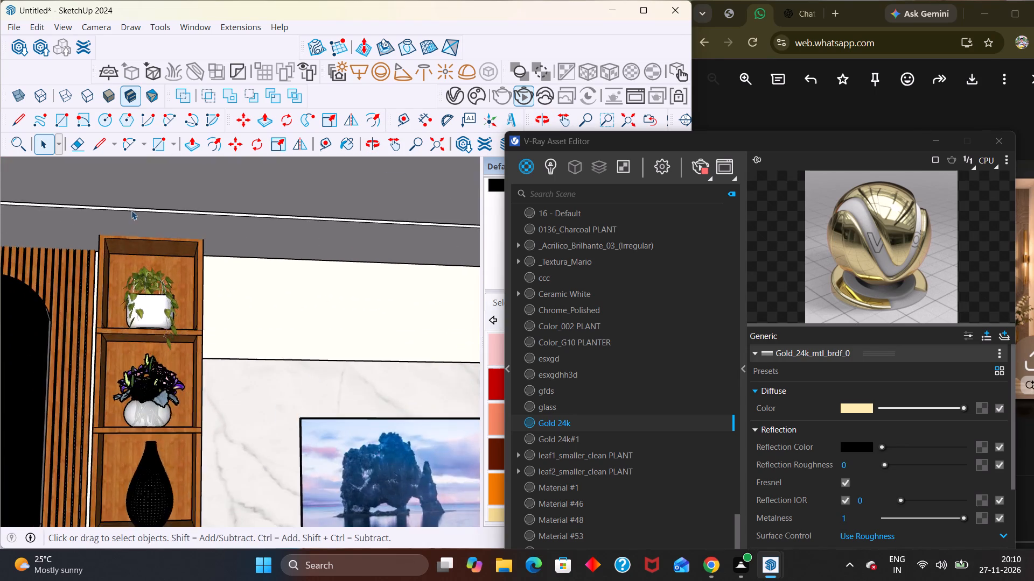
{"action": "scroll", "coordinate": [131, 210], "scroll_direction": "up", "scroll_amount": 5}
{"action": "scroll", "coordinate": [135, 275], "scroll_direction": "up", "scroll_amount": 1}
{"action": "middle_click_drag", "start_coordinate": [128, 275], "coordinate": [63, 296]}
{"action": "scroll", "coordinate": [125, 292], "scroll_direction": "up", "scroll_amount": 2}
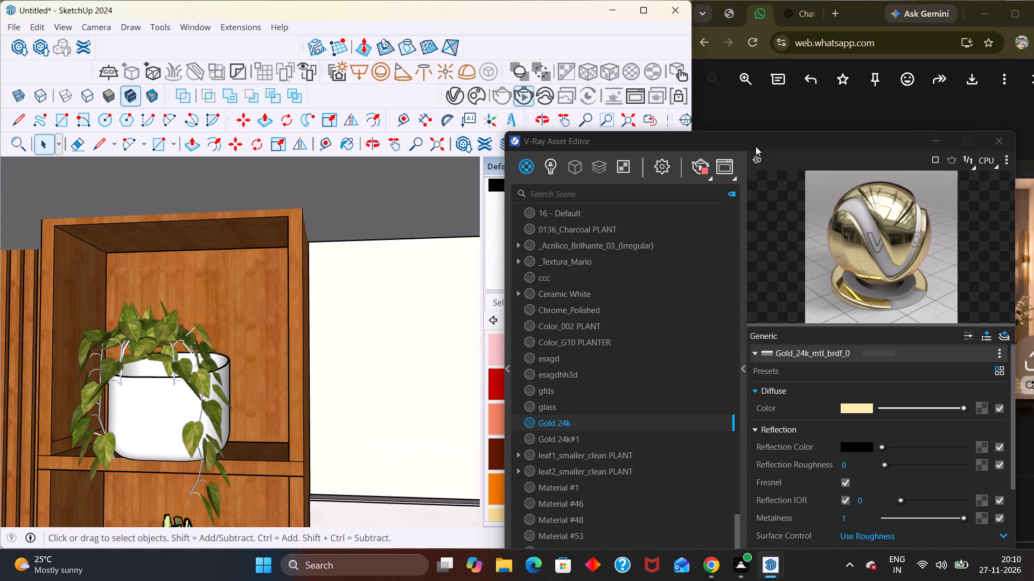
{"action": "left_click_drag", "start_coordinate": [755, 141], "coordinate": [508, 451]}
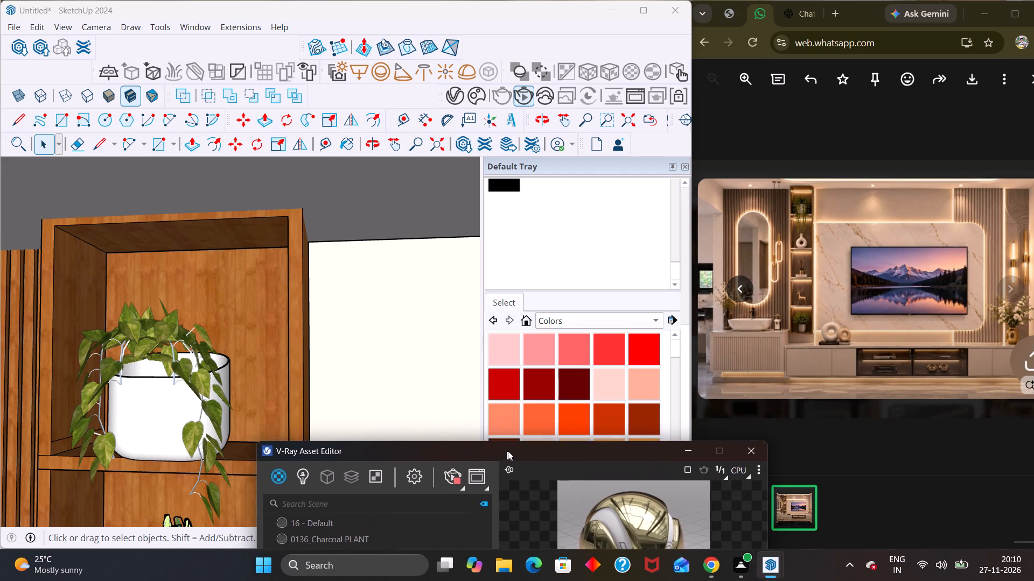
{"action": "left_click_drag", "start_coordinate": [508, 451], "coordinate": [722, 181]}
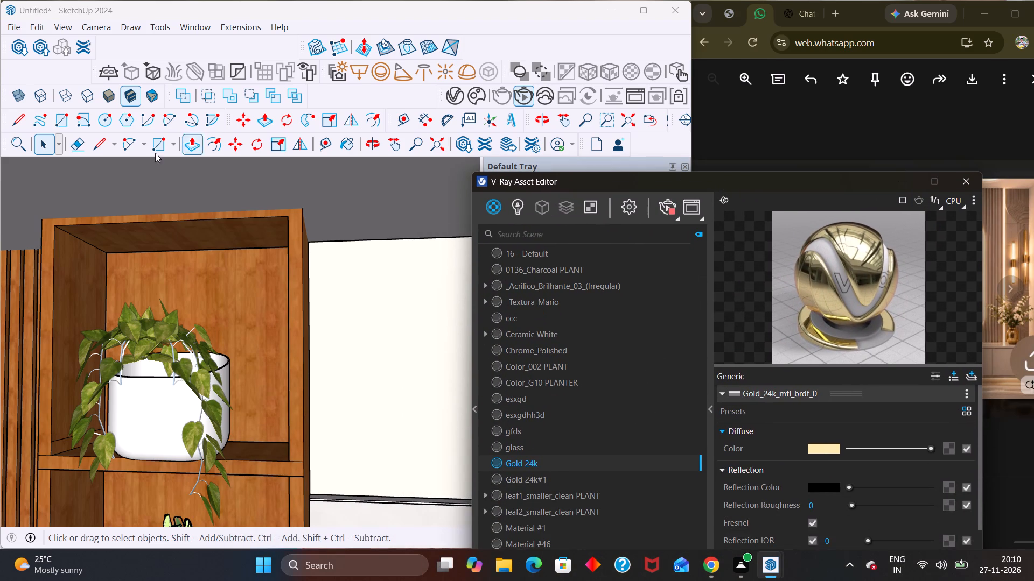
{"action": "scroll", "coordinate": [43, 133], "scroll_direction": "up", "scroll_amount": 1}
{"action": "scroll", "coordinate": [159, 278], "scroll_direction": "up", "scroll_amount": 3}
{"action": "middle_click", "coordinate": [183, 269]}
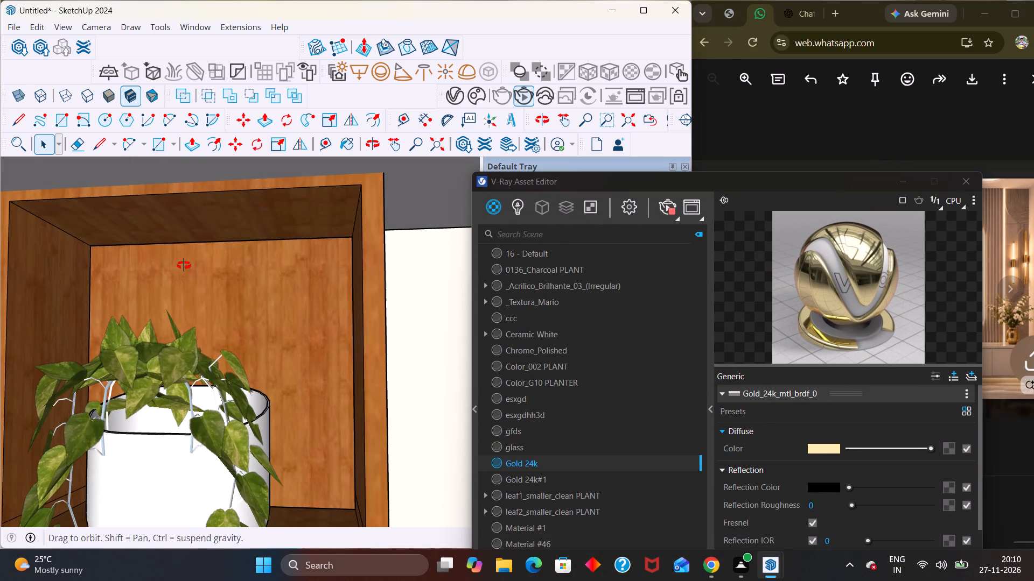
{"action": "double_click", "coordinate": [232, 222]}
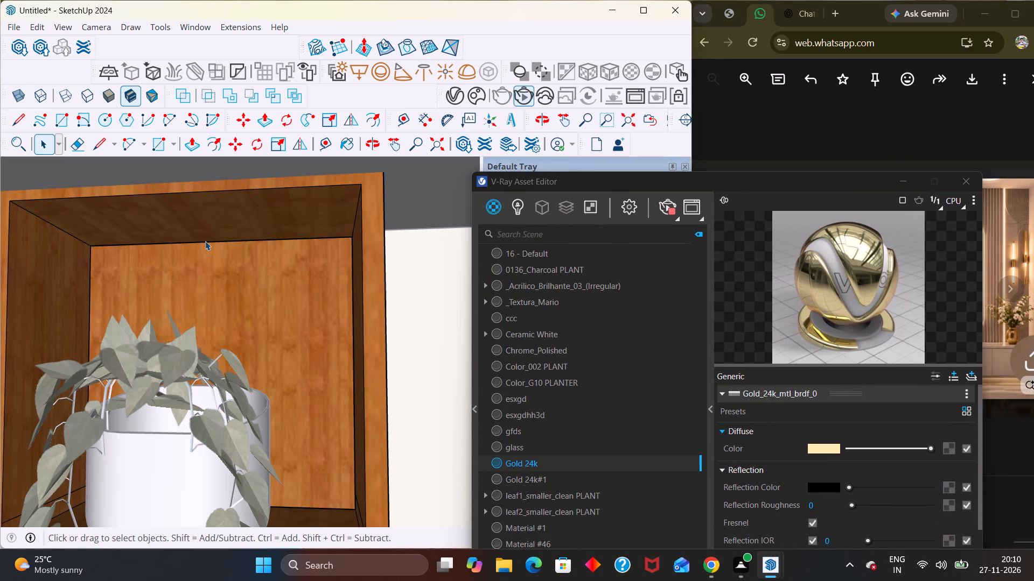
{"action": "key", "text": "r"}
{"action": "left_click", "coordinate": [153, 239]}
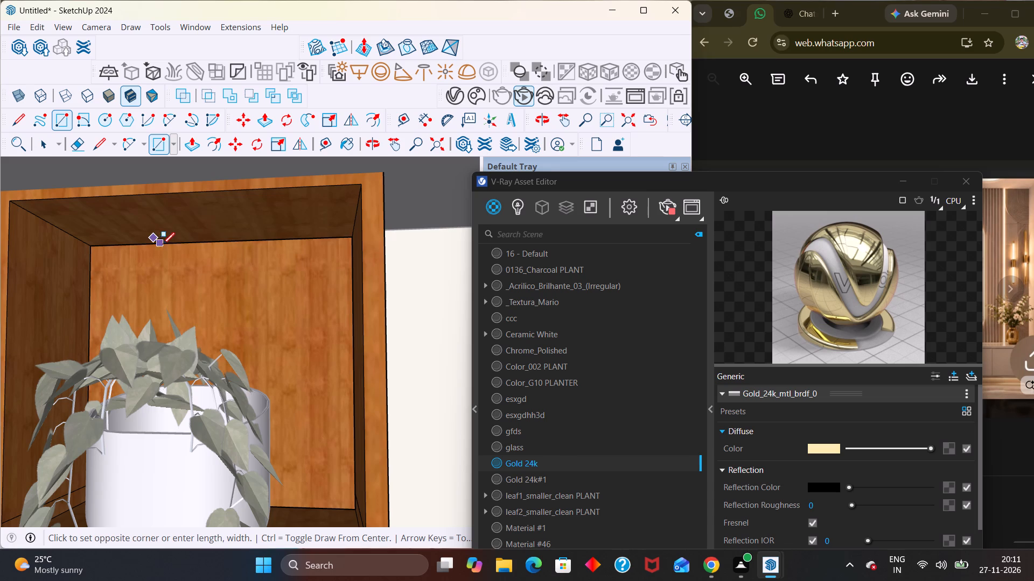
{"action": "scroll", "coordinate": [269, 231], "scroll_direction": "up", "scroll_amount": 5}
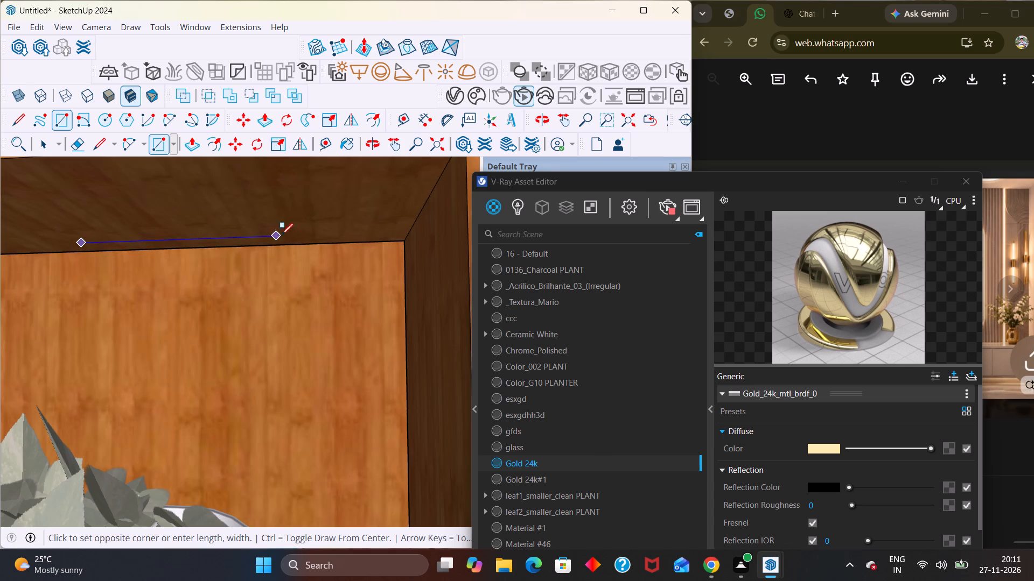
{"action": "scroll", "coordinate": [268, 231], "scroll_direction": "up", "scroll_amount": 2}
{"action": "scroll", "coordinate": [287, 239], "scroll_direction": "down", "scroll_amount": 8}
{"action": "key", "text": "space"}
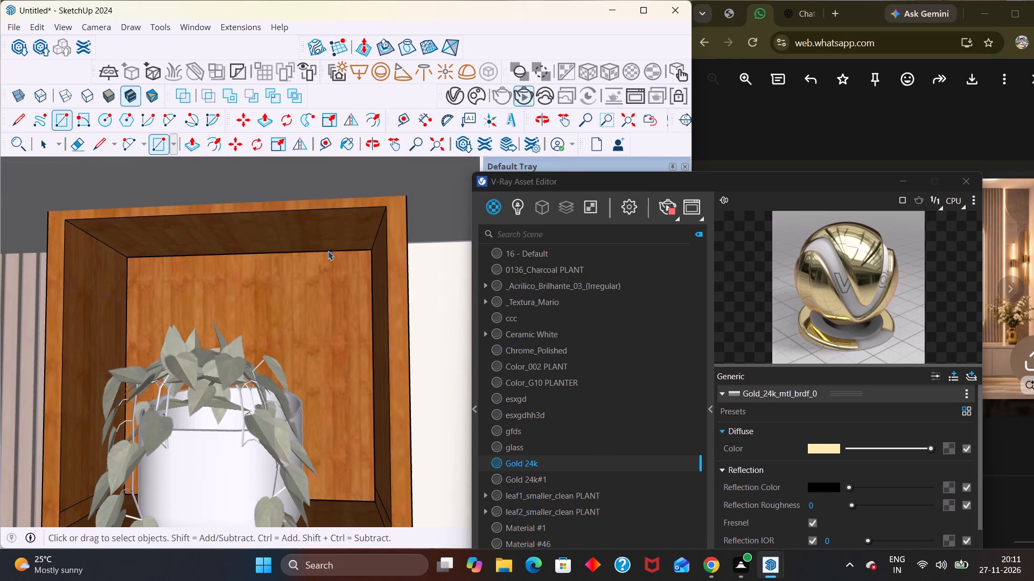
Draw a narrow rectangle on the ceiling of the shelf unit's top compartment, close to its back panel.
{"action": "middle_click_drag", "start_coordinate": [258, 274], "coordinate": [334, 265]}
{"action": "scroll", "coordinate": [334, 266], "scroll_direction": "up", "scroll_amount": 1}
{"action": "middle_click_drag", "start_coordinate": [260, 258], "coordinate": [235, 214]}
{"action": "scroll", "coordinate": [240, 217], "scroll_direction": "up", "scroll_amount": 1}
{"action": "middle_click_drag", "start_coordinate": [231, 260], "coordinate": [225, 259]}
{"action": "key", "text": "r"}
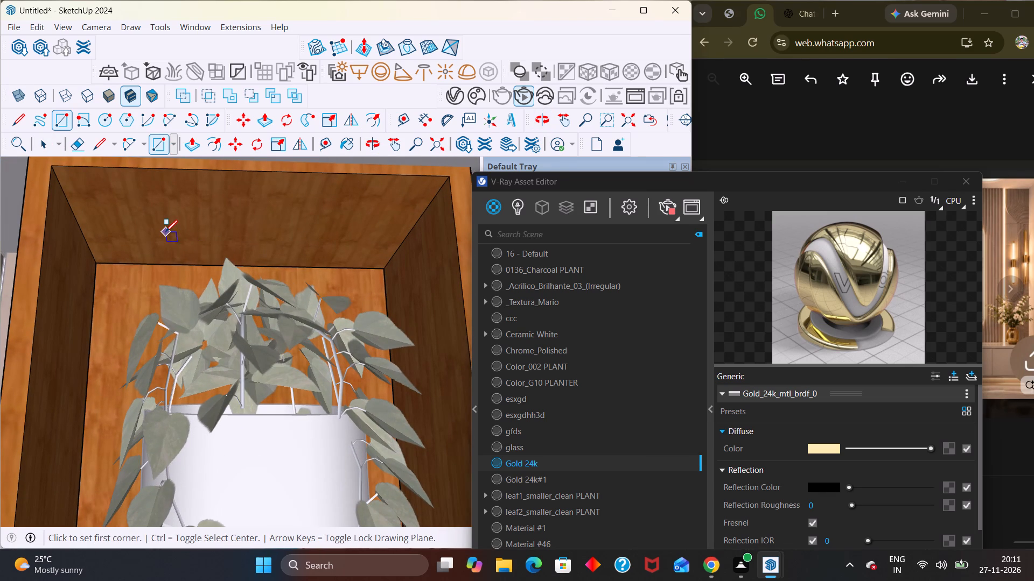
{"action": "left_click", "coordinate": [165, 232]}
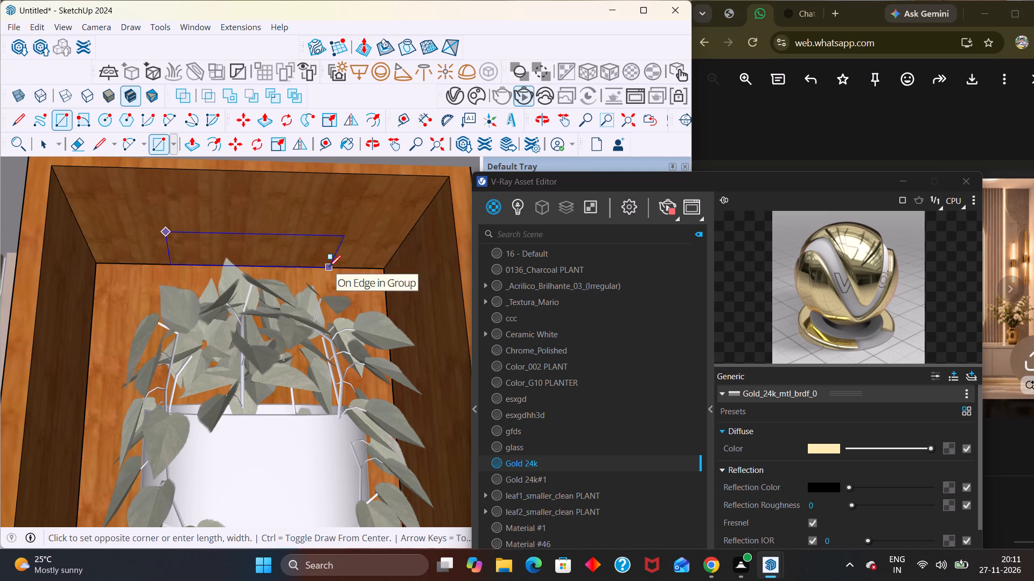
{"action": "scroll", "coordinate": [328, 262], "scroll_direction": "up", "scroll_amount": 2}
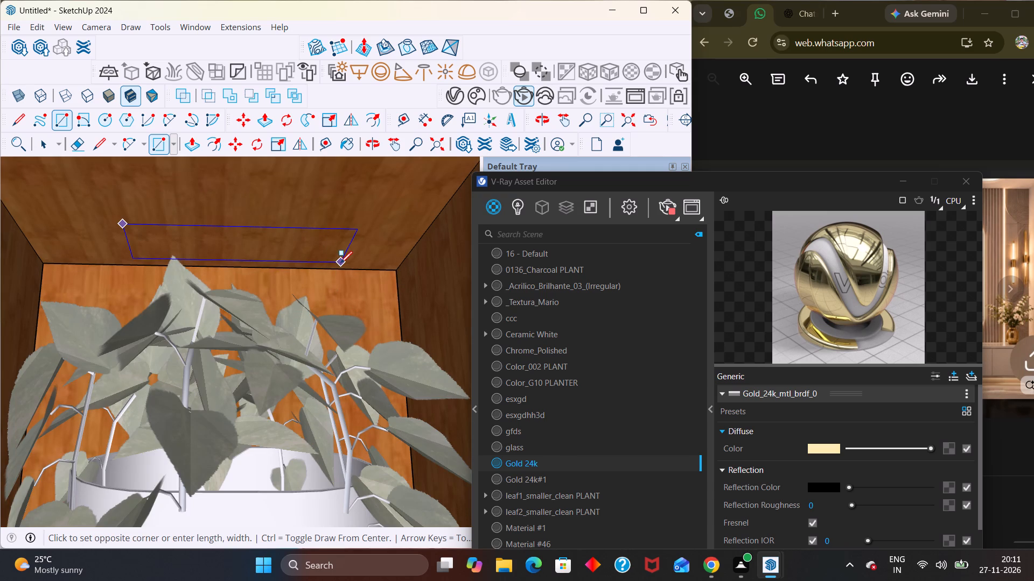
{"action": "left_click", "coordinate": [338, 264]}
{"action": "key", "text": "space"}
Make a group from the new rectangle's face and edges.
{"action": "left_click", "coordinate": [274, 249]}
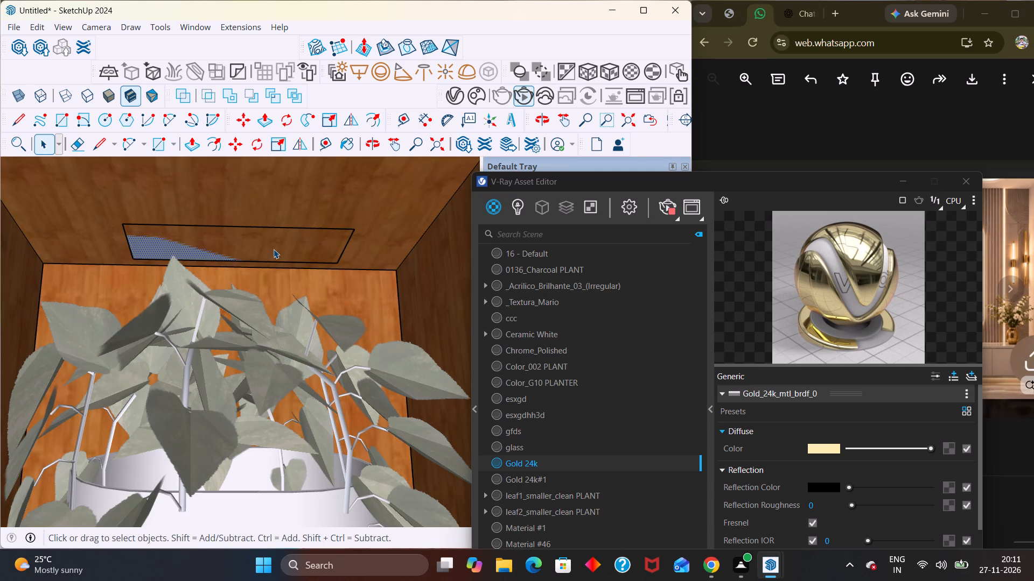
{"action": "double_click", "coordinate": [274, 249]}
{"action": "right_click", "coordinate": [274, 249]}
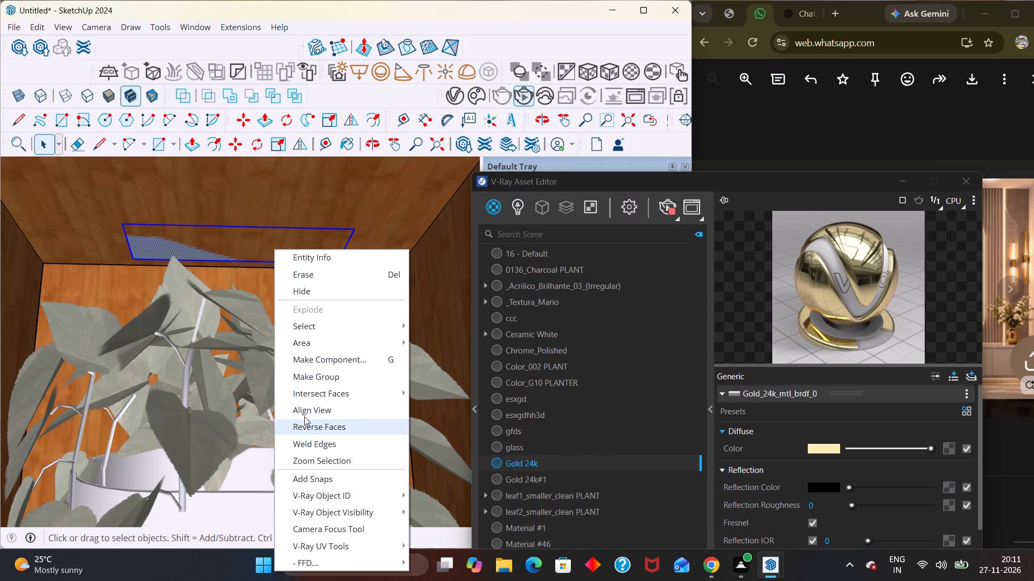
{"action": "left_click", "coordinate": [323, 372]}
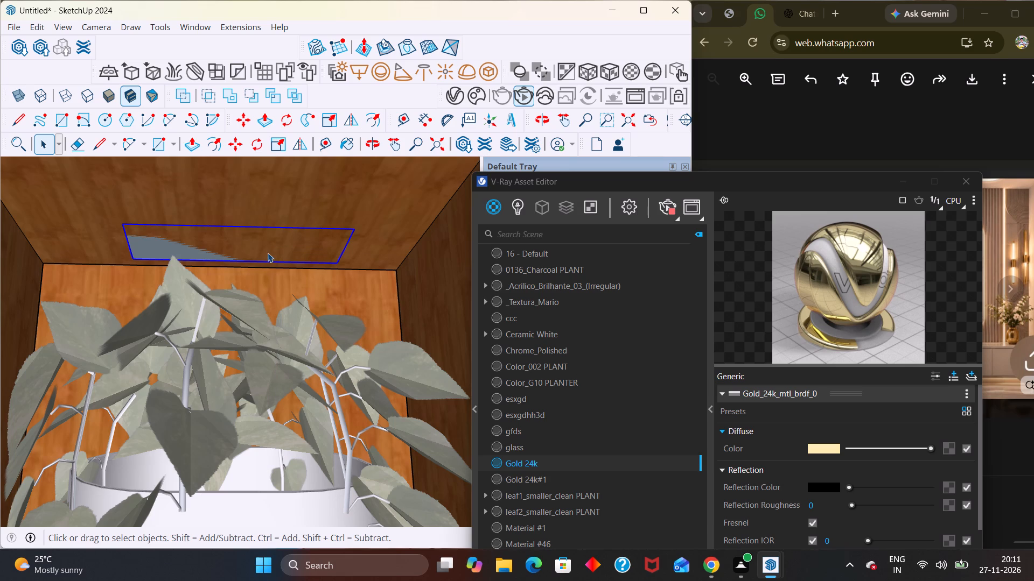
Open the rectangle's group and extrude its face slightly downward into a thin bar.
{"action": "left_click", "coordinate": [256, 250]}
{"action": "left_click", "coordinate": [256, 250]}
{"action": "key", "text": "p"}
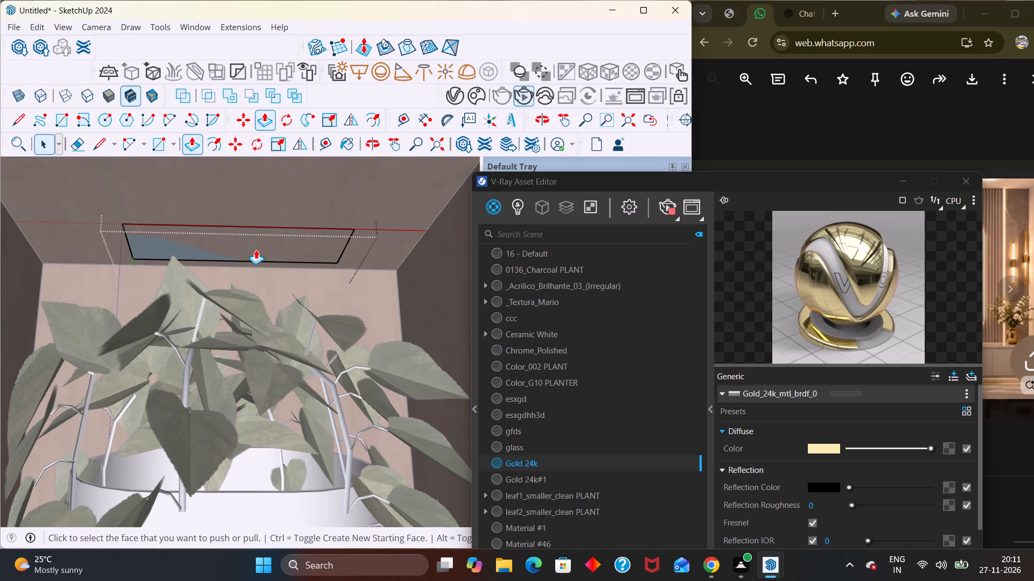
{"action": "left_click", "coordinate": [256, 250]}
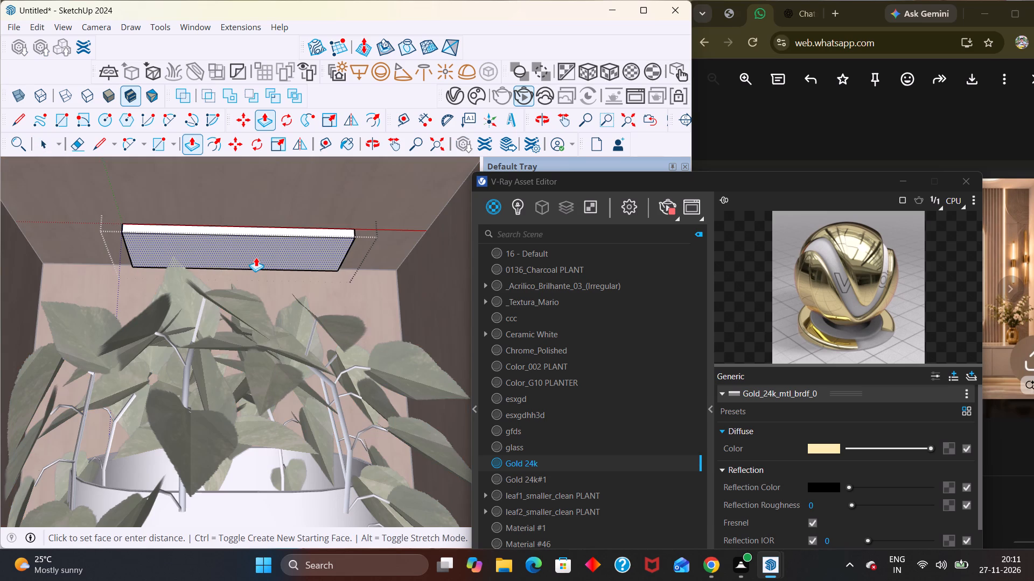
{"action": "left_click", "coordinate": [256, 257]}
{"action": "key", "text": "space"}
Apply the Gold 24k material to all of the thin bar's geometry and close the bar's group.
{"action": "triple_click", "coordinate": [246, 251]}
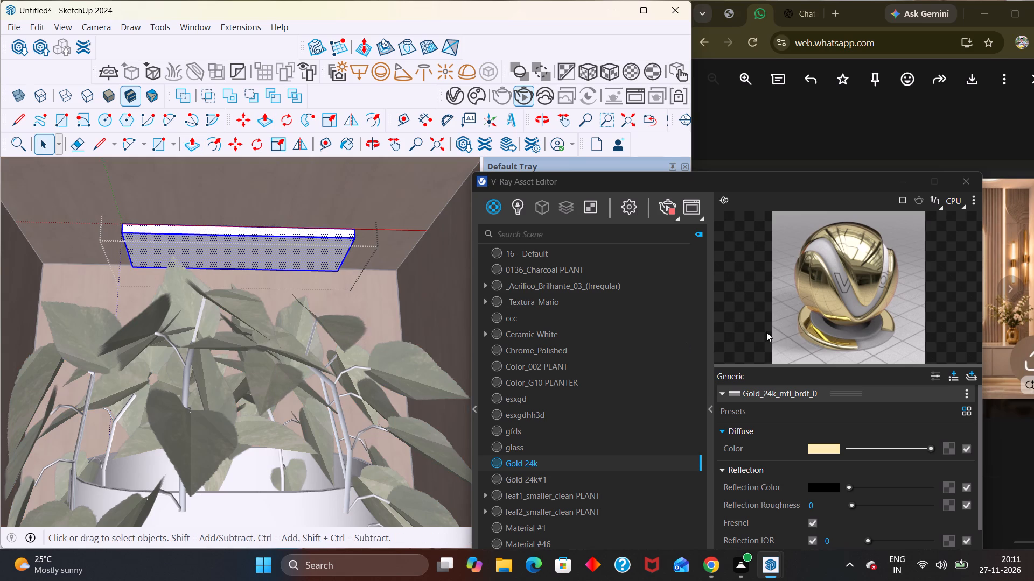
{"action": "right_click", "coordinate": [565, 467]}
{"action": "left_click", "coordinate": [598, 321]}
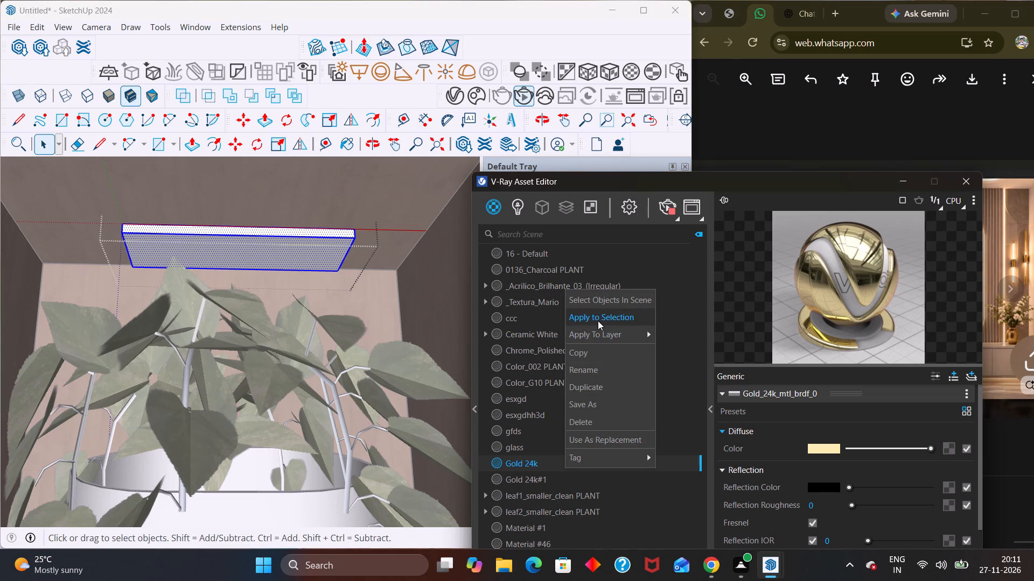
{"action": "scroll", "coordinate": [411, 330], "scroll_direction": "down", "scroll_amount": 16}
{"action": "key", "text": "space"}
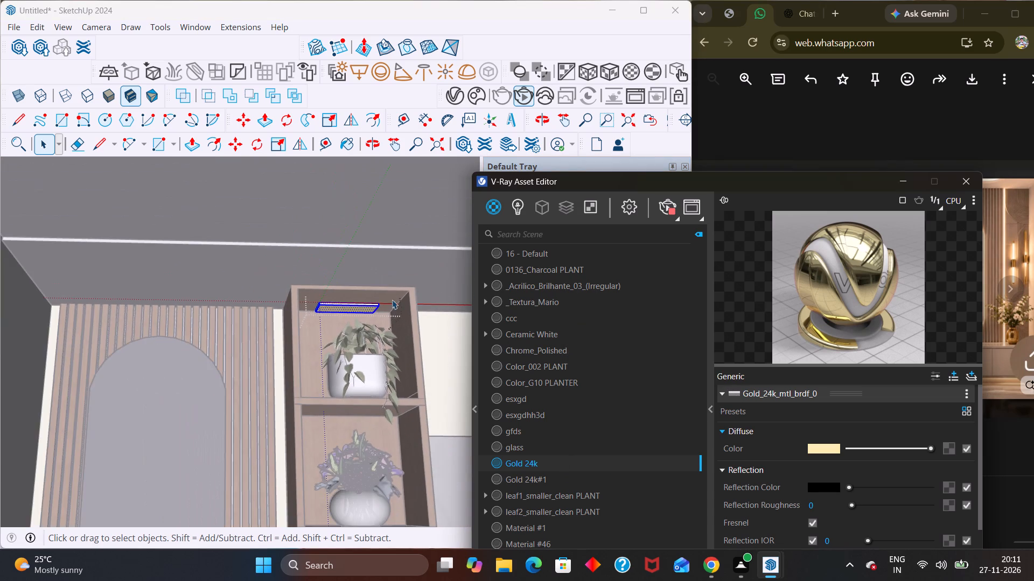
{"action": "scroll", "coordinate": [403, 289], "scroll_direction": "down", "scroll_amount": 3}
{"action": "scroll", "coordinate": [382, 330], "scroll_direction": "down", "scroll_amount": 2}
{"action": "middle_click_drag", "start_coordinate": [382, 332], "coordinate": [331, 346]}
{"action": "scroll", "coordinate": [337, 345], "scroll_direction": "down", "scroll_amount": 3}
{"action": "scroll", "coordinate": [527, 316], "scroll_direction": "down", "scroll_amount": 3}
{"action": "scroll", "coordinate": [390, 320], "scroll_direction": "up", "scroll_amount": 1}
{"action": "scroll", "coordinate": [380, 324], "scroll_direction": "down", "scroll_amount": 8}
{"action": "left_click", "coordinate": [204, 305]}
Copy the gold bar straight down to the ceiling of the shelf unit's second compartment.
{"action": "scroll", "coordinate": [338, 353], "scroll_direction": "up", "scroll_amount": 8}
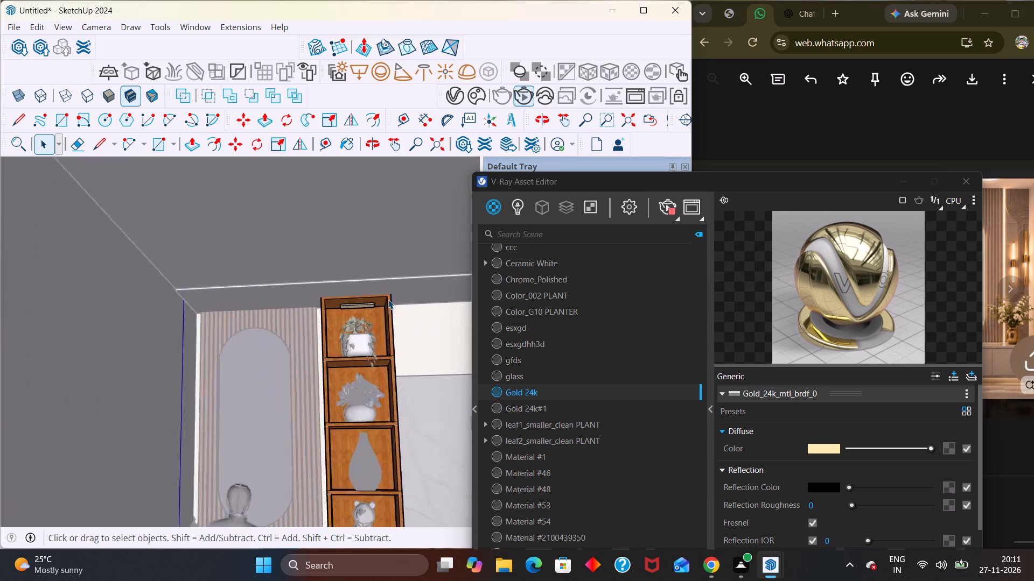
{"action": "scroll", "coordinate": [388, 300], "scroll_direction": "up", "scroll_amount": 5}
{"action": "left_click", "coordinate": [354, 307]}
{"action": "scroll", "coordinate": [362, 311], "scroll_direction": "up", "scroll_amount": 2}
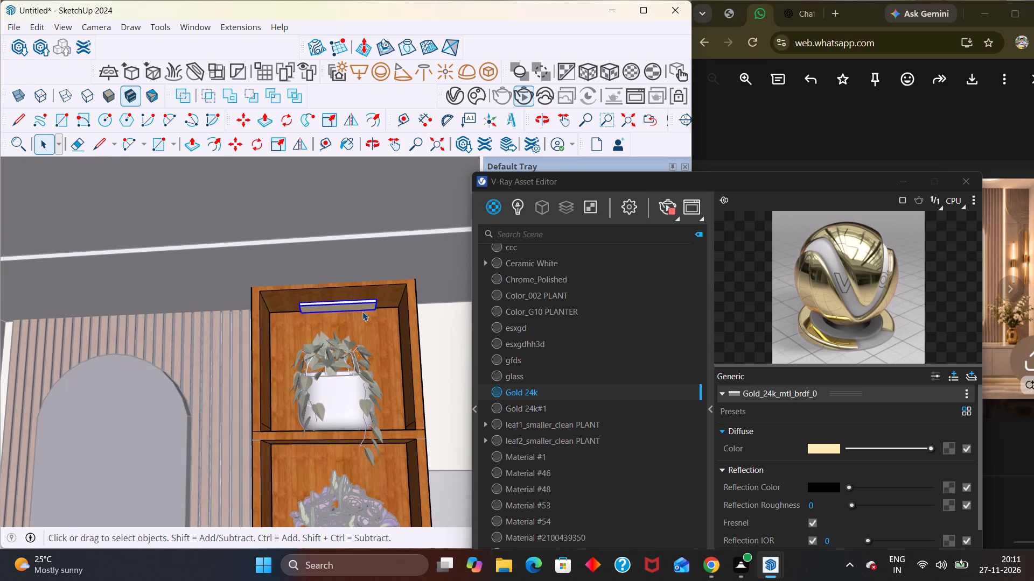
{"action": "key", "text": "m"}
{"action": "left_click", "coordinate": [381, 308]}
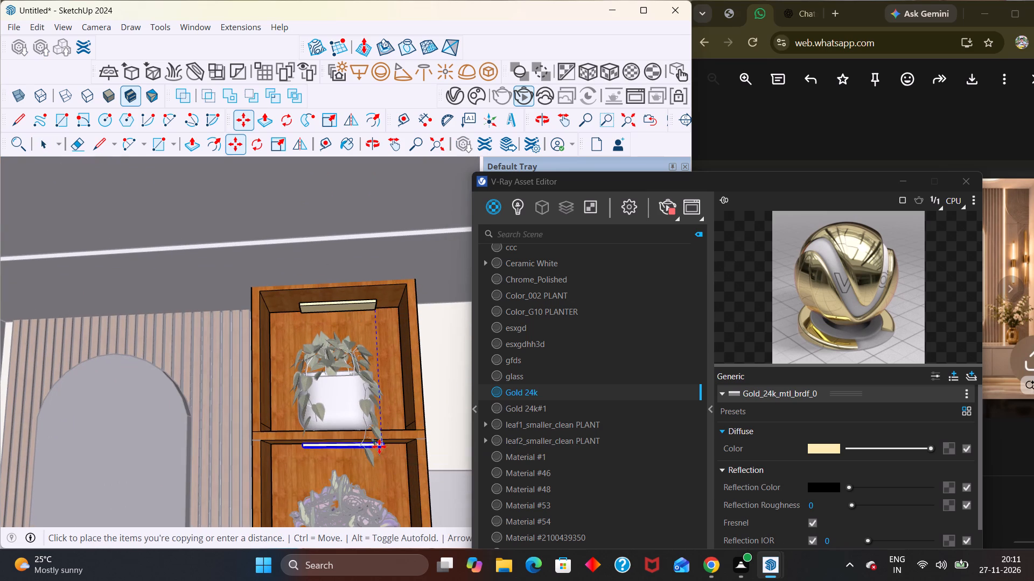
{"action": "scroll", "coordinate": [379, 445], "scroll_direction": "up", "scroll_amount": 9}
{"action": "middle_click_drag", "start_coordinate": [380, 426], "coordinate": [378, 404]}
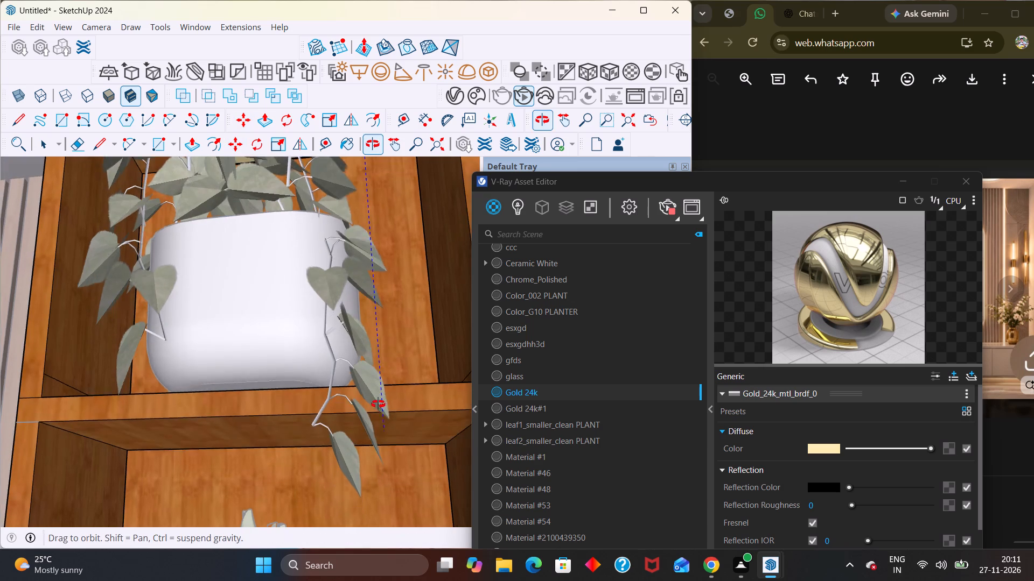
{"action": "middle_click_drag", "start_coordinate": [378, 404], "coordinate": [374, 398]}
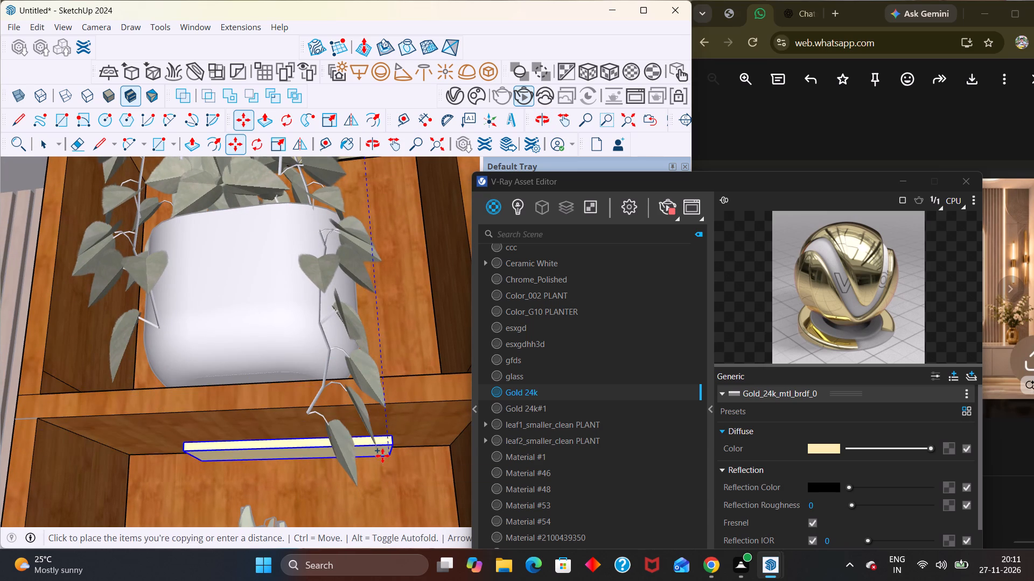
{"action": "left_click", "coordinate": [385, 462]}
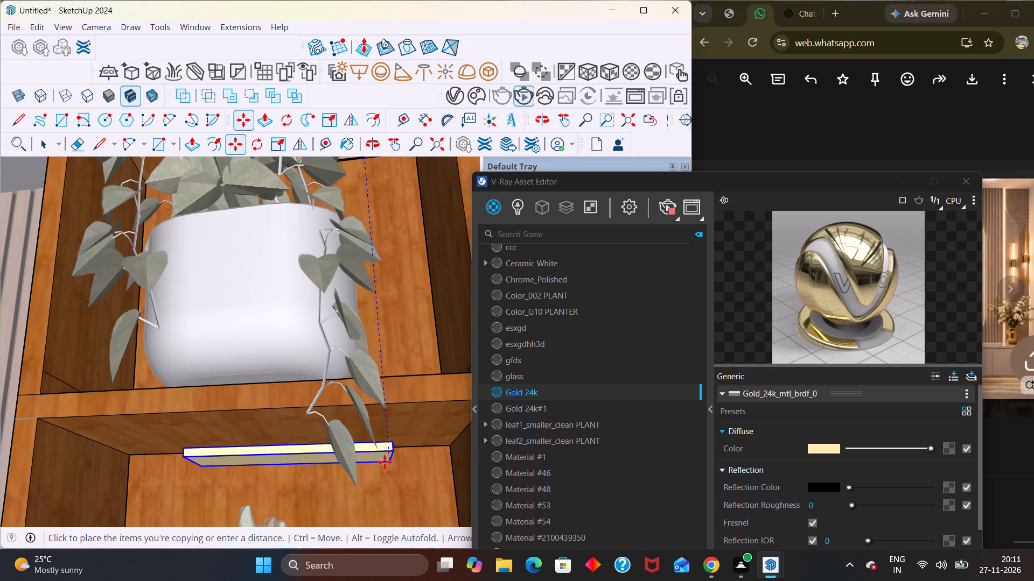
{"action": "scroll", "coordinate": [396, 395], "scroll_direction": "down", "scroll_amount": 8}
Copy the gold bar from the second compartment straight down to the ceiling of the third compartment, above the tall vase.
{"action": "left_click", "coordinate": [397, 430]}
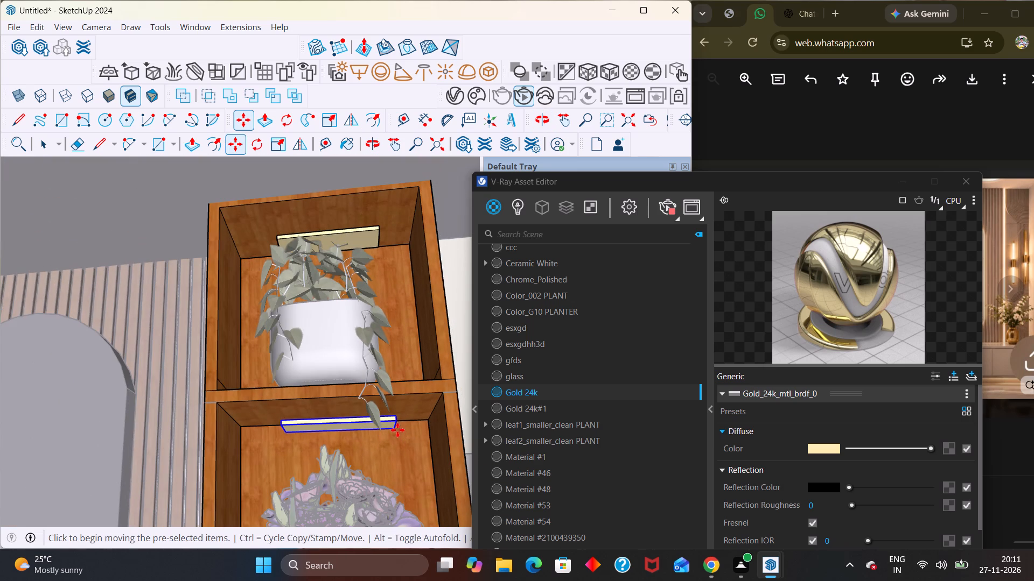
{"action": "scroll", "coordinate": [431, 319], "scroll_direction": "down", "scroll_amount": 9}
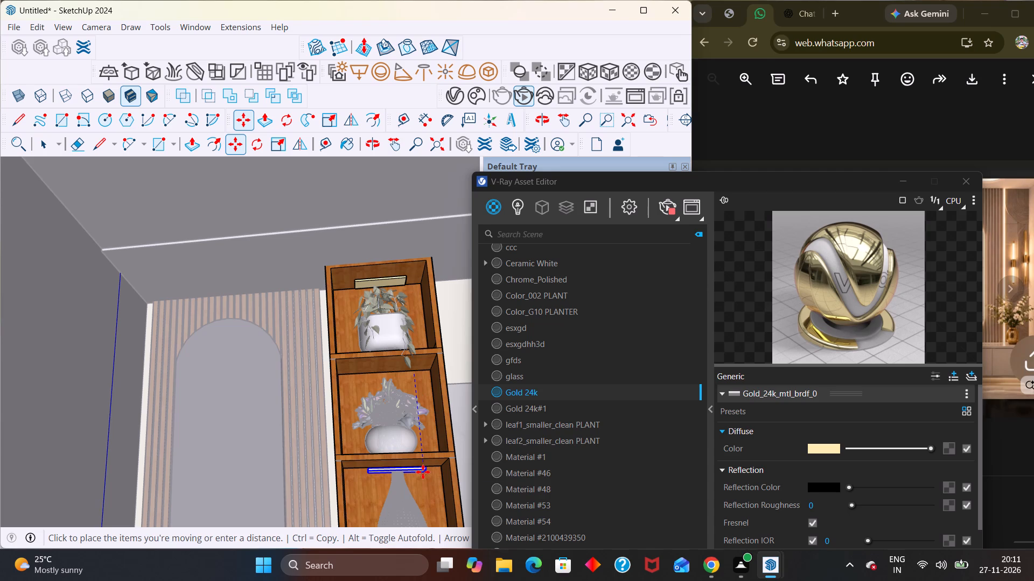
{"action": "scroll", "coordinate": [423, 472], "scroll_direction": "up", "scroll_amount": 4}
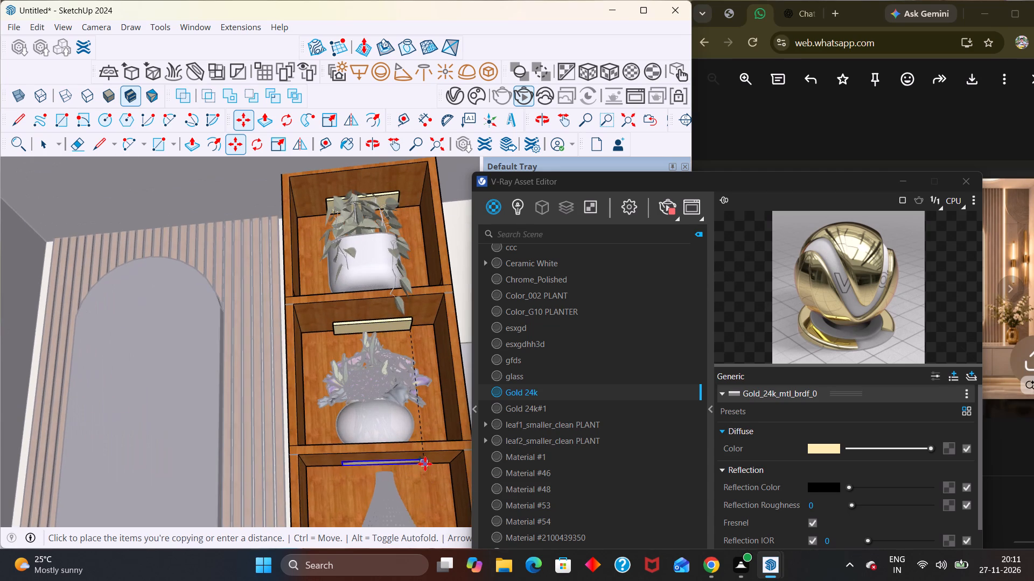
{"action": "scroll", "coordinate": [425, 464], "scroll_direction": "up", "scroll_amount": 7}
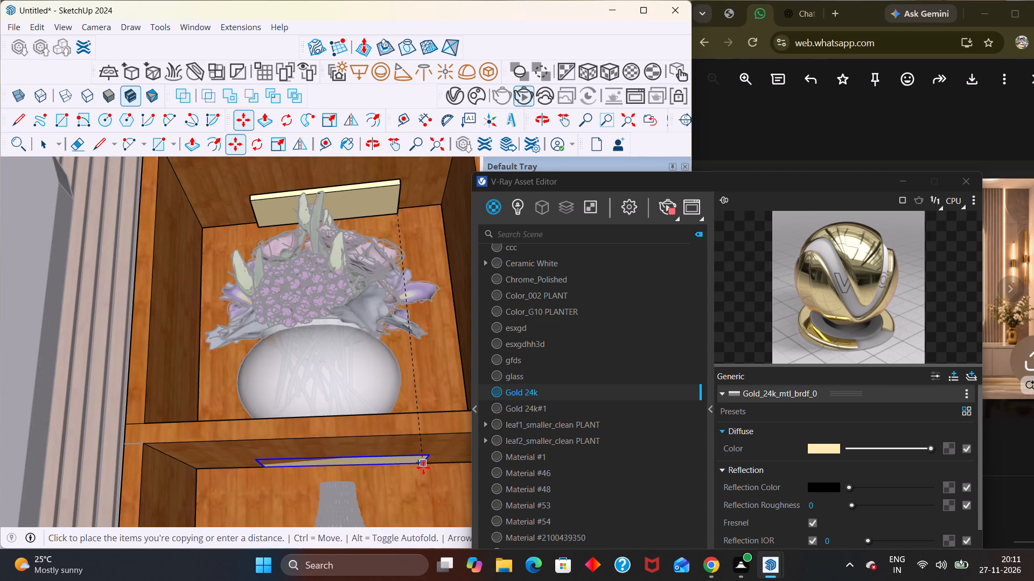
{"action": "left_click", "coordinate": [423, 469]}
Copy the gold bar from the third compartment straight down to the ceiling of the fourth compartment, above the teddy bear.
{"action": "scroll", "coordinate": [423, 415], "scroll_direction": "down", "scroll_amount": 15}
{"action": "scroll", "coordinate": [435, 458], "scroll_direction": "up", "scroll_amount": 3}
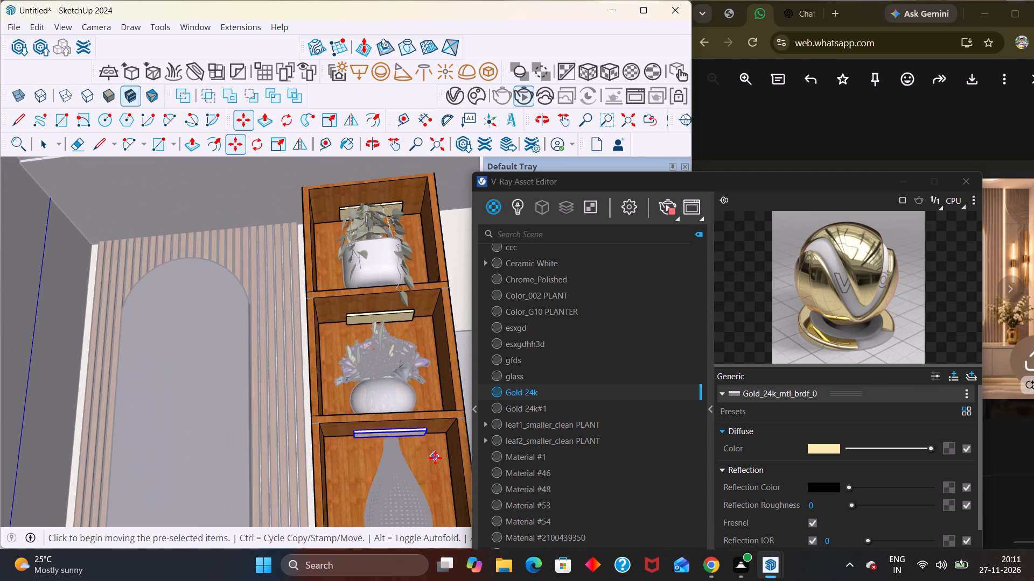
{"action": "left_click", "coordinate": [427, 432]}
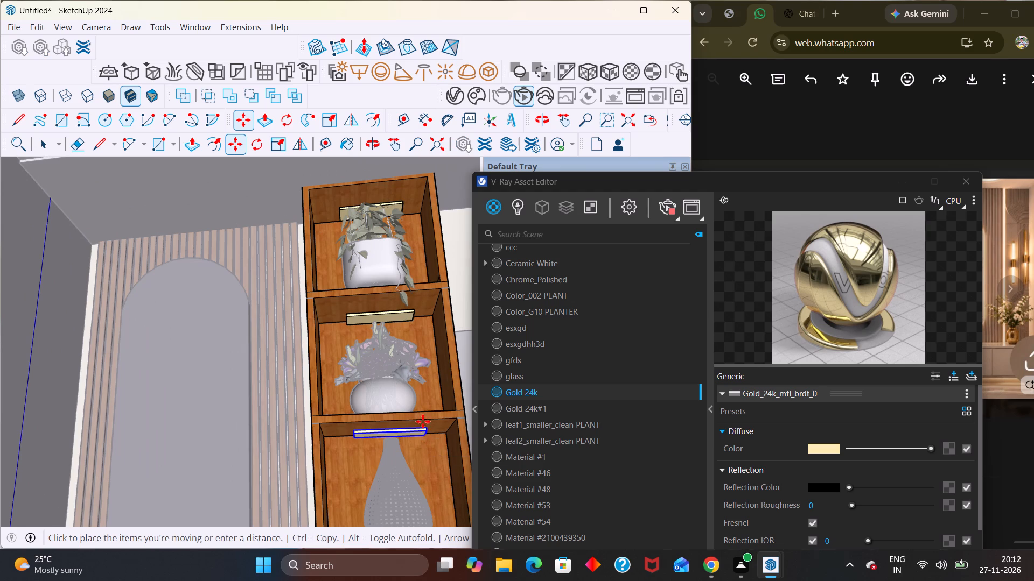
{"action": "scroll", "coordinate": [423, 421], "scroll_direction": "down", "scroll_amount": 10}
{"action": "scroll", "coordinate": [412, 460], "scroll_direction": "up", "scroll_amount": 4}
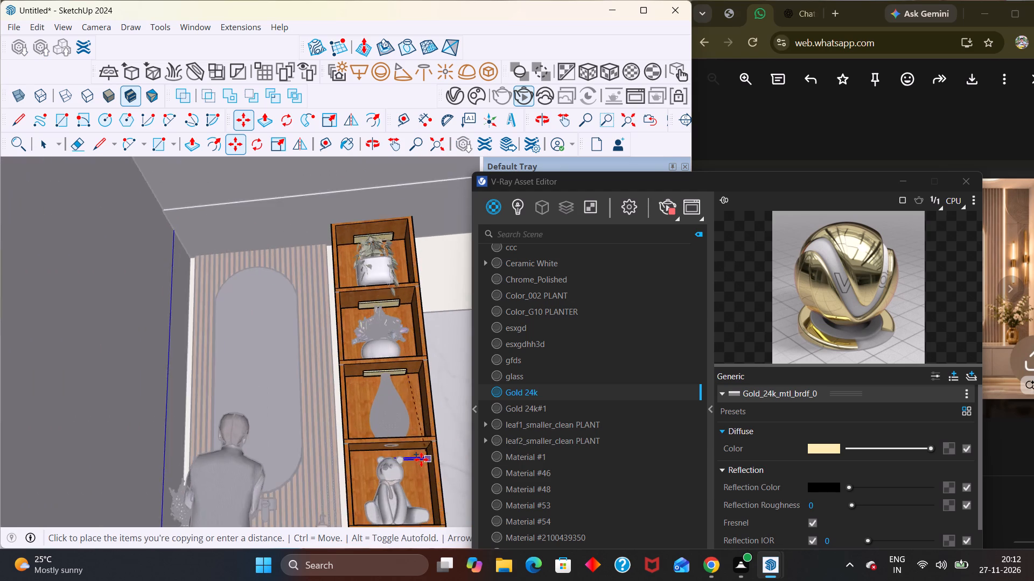
{"action": "scroll", "coordinate": [421, 459], "scroll_direction": "up", "scroll_amount": 13}
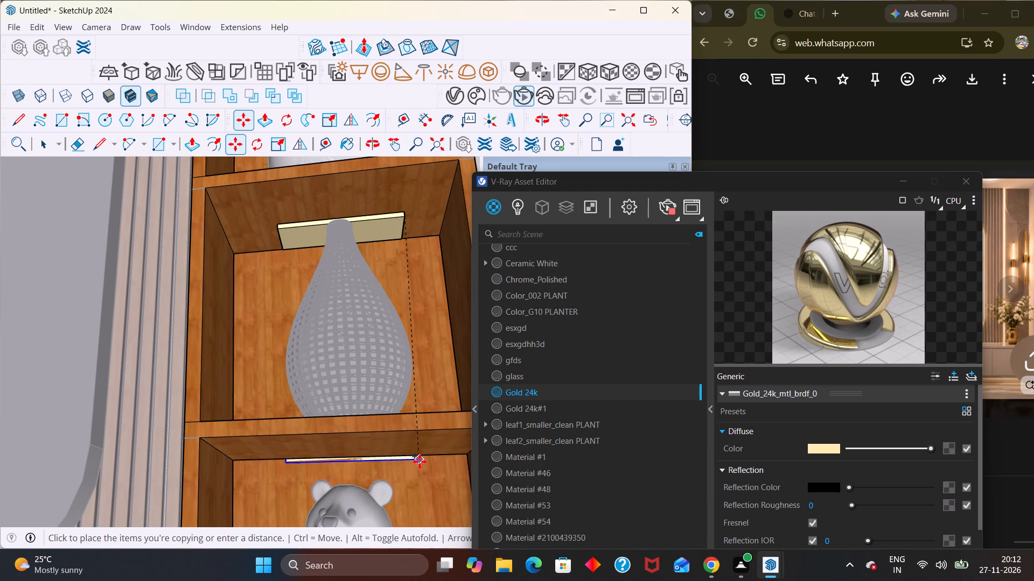
{"action": "left_click", "coordinate": [425, 460]}
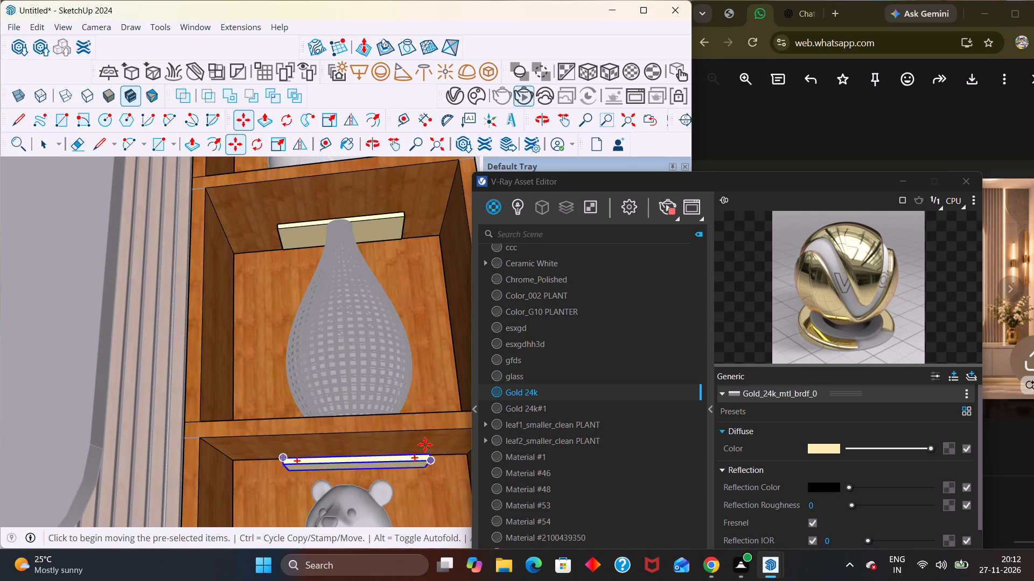
Copy the gold bar from the teddy bear compartment straight down to the ceiling of the bottom compartment, and clear the selection.
{"action": "scroll", "coordinate": [430, 413], "scroll_direction": "down", "scroll_amount": 10}
{"action": "scroll", "coordinate": [419, 472], "scroll_direction": "down", "scroll_amount": 9}
{"action": "scroll", "coordinate": [455, 507], "scroll_direction": "up", "scroll_amount": 2}
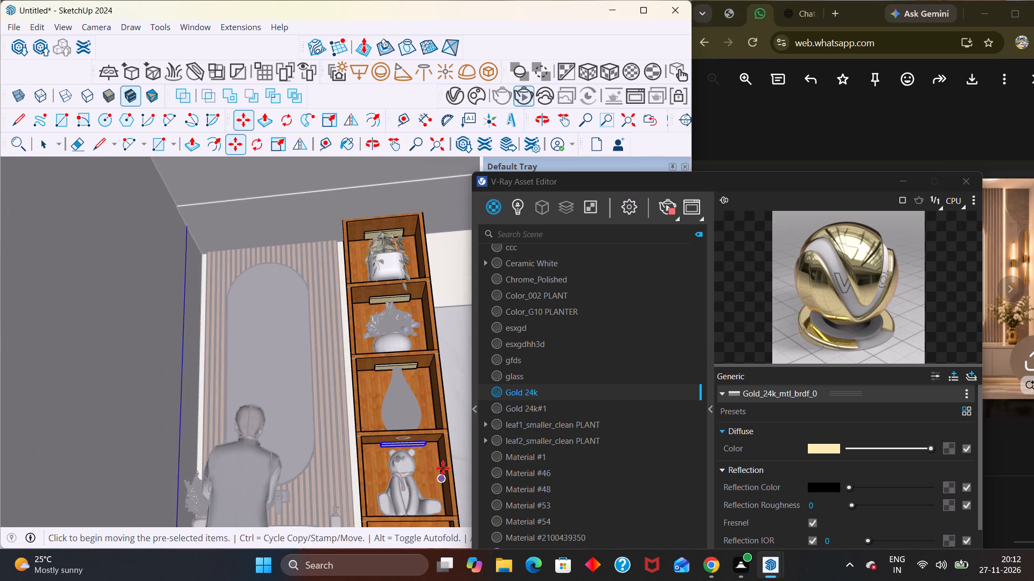
{"action": "middle_click_drag", "start_coordinate": [437, 404], "coordinate": [432, 381]}
{"action": "scroll", "coordinate": [430, 378], "scroll_direction": "up", "scroll_amount": 1}
{"action": "scroll", "coordinate": [425, 392], "scroll_direction": "down", "scroll_amount": 7}
{"action": "scroll", "coordinate": [424, 423], "scroll_direction": "up", "scroll_amount": 2}
{"action": "scroll", "coordinate": [424, 423], "scroll_direction": "down", "scroll_amount": 7}
{"action": "scroll", "coordinate": [430, 451], "scroll_direction": "up", "scroll_amount": 7}
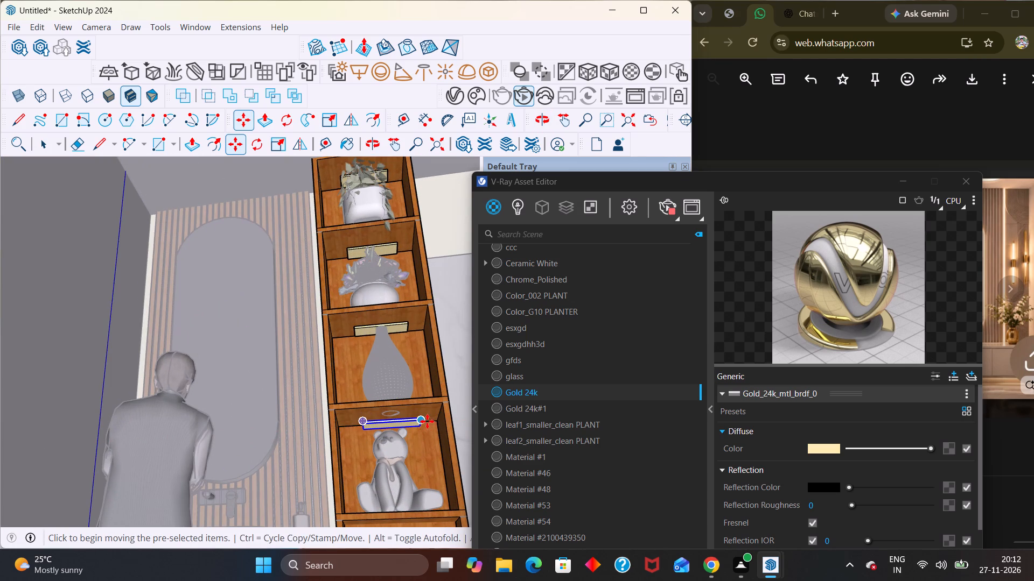
{"action": "left_click", "coordinate": [424, 420]}
{"action": "scroll", "coordinate": [409, 392], "scroll_direction": "down", "scroll_amount": 8}
{"action": "scroll", "coordinate": [439, 484], "scroll_direction": "up", "scroll_amount": 6}
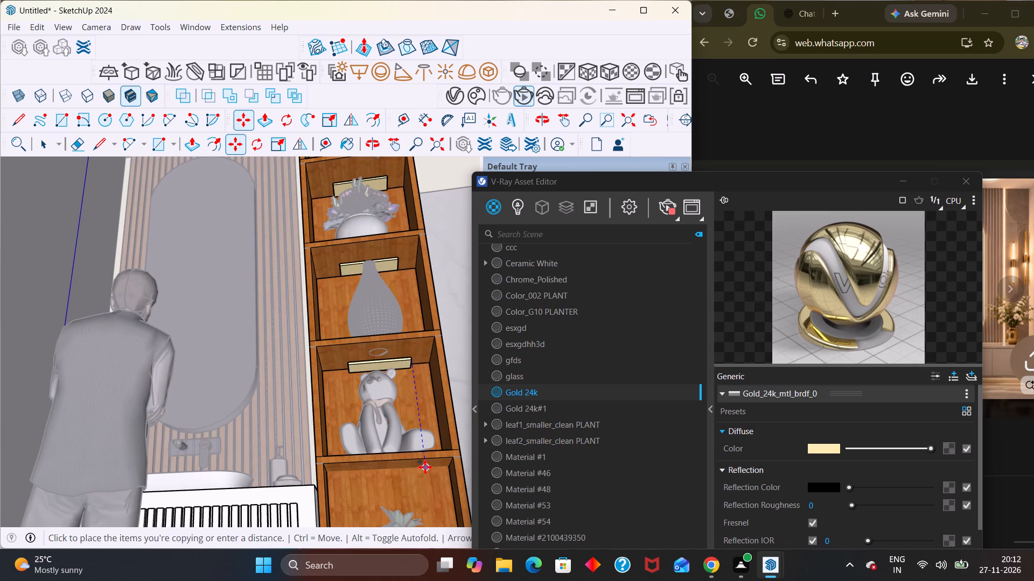
{"action": "scroll", "coordinate": [425, 473], "scroll_direction": "up", "scroll_amount": 6}
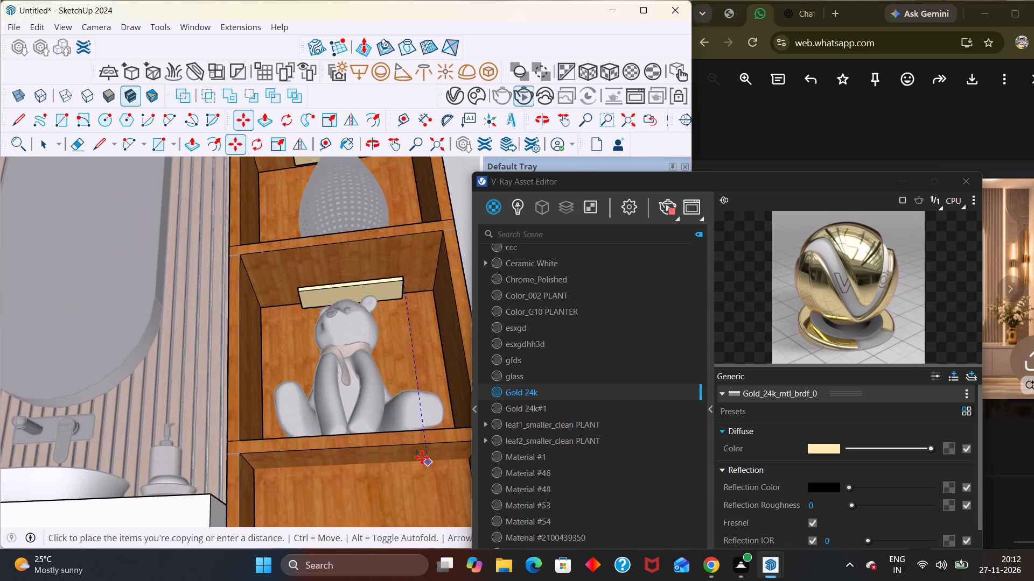
{"action": "middle_click_drag", "start_coordinate": [411, 472], "coordinate": [413, 506]}
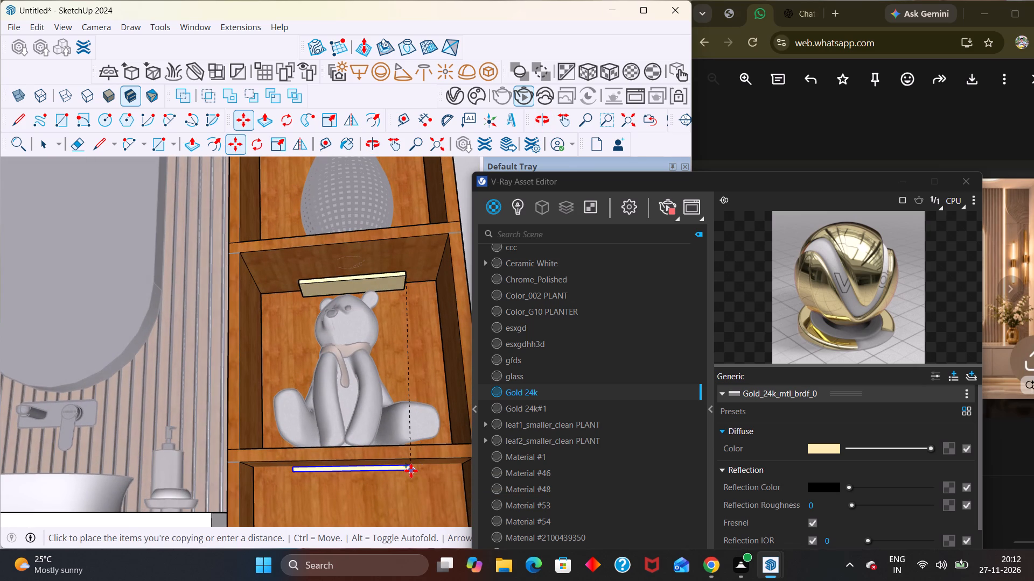
{"action": "left_click", "coordinate": [413, 471]}
{"action": "scroll", "coordinate": [411, 406], "scroll_direction": "down", "scroll_amount": 5}
{"action": "scroll", "coordinate": [413, 404], "scroll_direction": "up", "scroll_amount": 1}
{"action": "scroll", "coordinate": [412, 406], "scroll_direction": "down", "scroll_amount": 6}
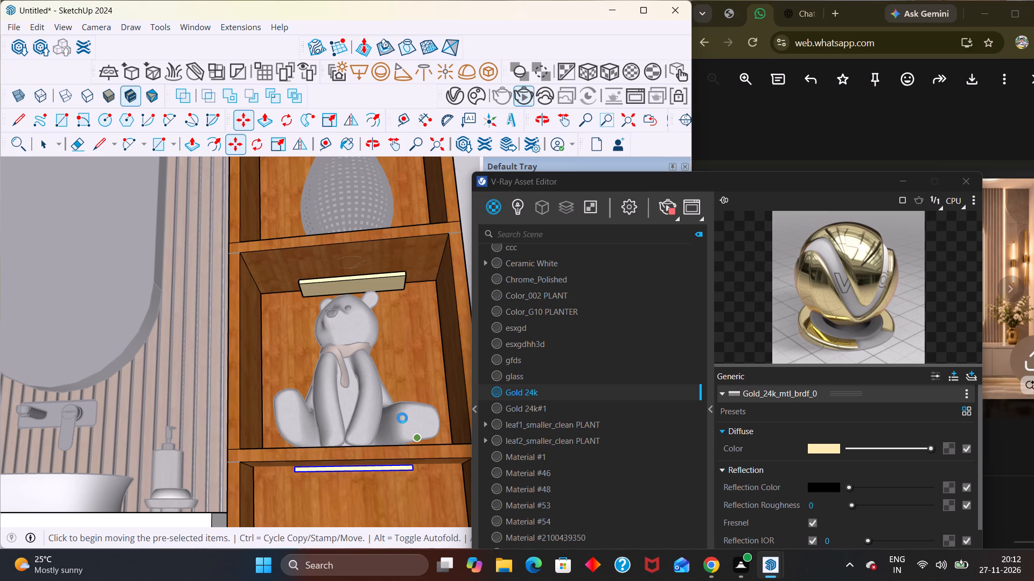
{"action": "scroll", "coordinate": [402, 419], "scroll_direction": "down", "scroll_amount": 10}
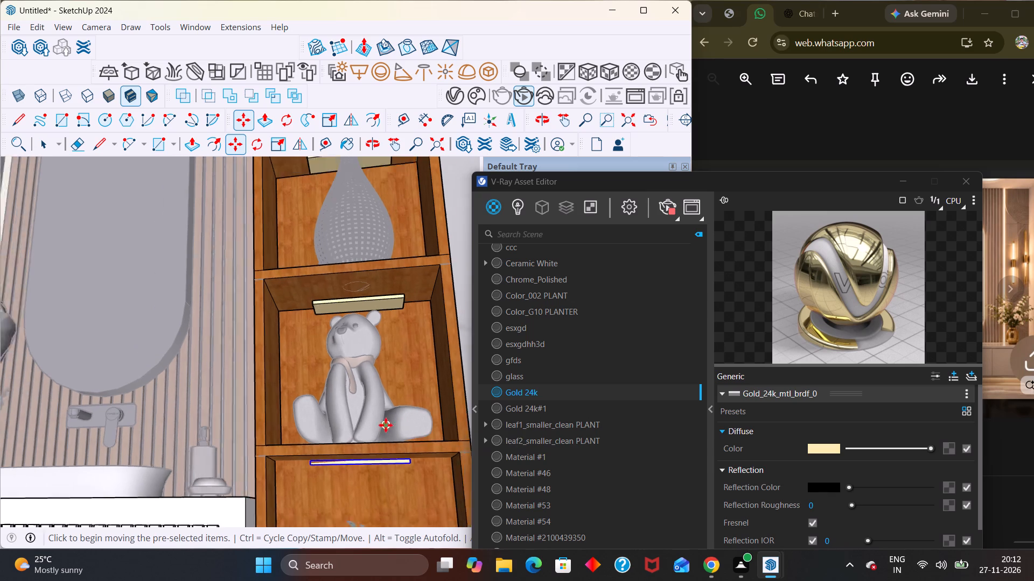
{"action": "scroll", "coordinate": [386, 425], "scroll_direction": "down", "scroll_amount": 15}
{"action": "key", "text": "space"}
{"action": "scroll", "coordinate": [395, 412], "scroll_direction": "down", "scroll_amount": 4}
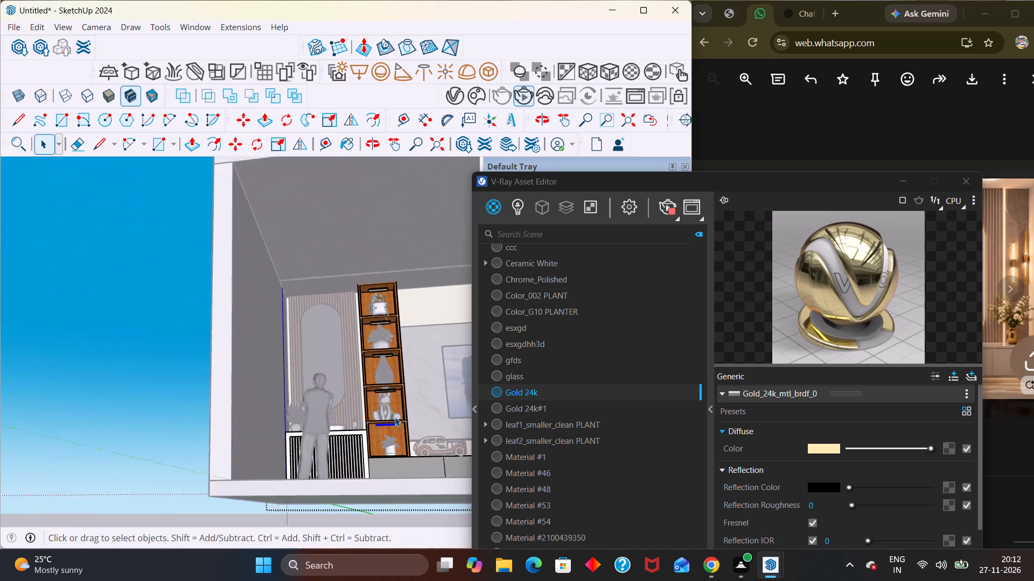
{"action": "left_click", "coordinate": [161, 330]}
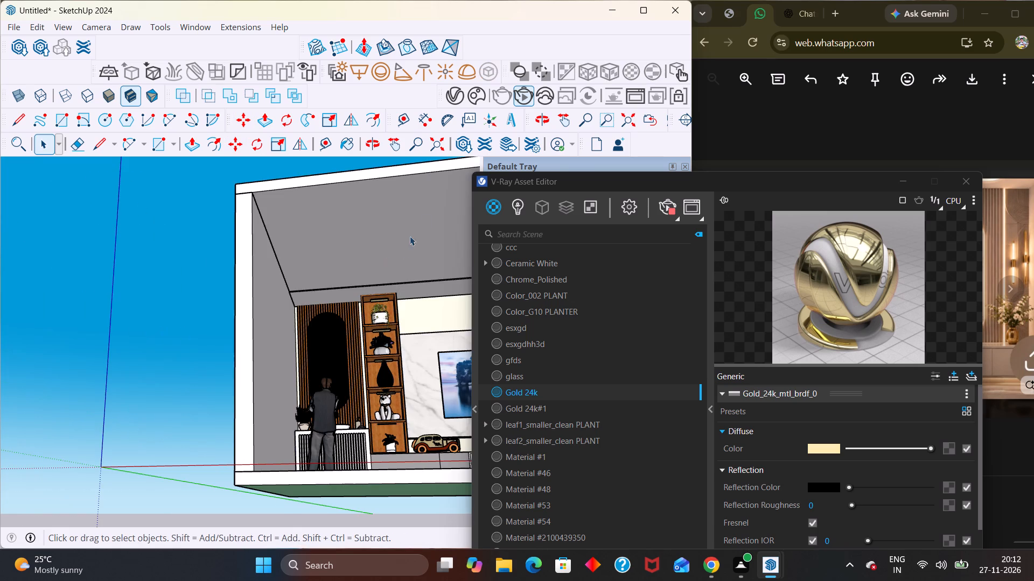
Restart the V-Ray interactive render with the shelf unit in view and examine how the gold bars render.
{"action": "scroll", "coordinate": [397, 306], "scroll_direction": "up", "scroll_amount": 2}
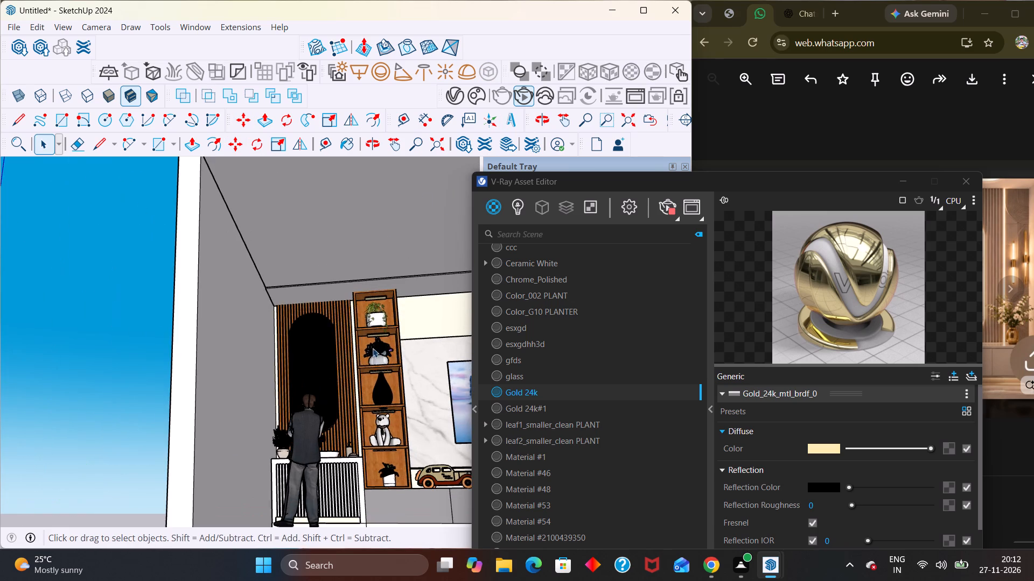
{"action": "scroll", "coordinate": [375, 357], "scroll_direction": "up", "scroll_amount": 2}
{"action": "middle_click_drag", "start_coordinate": [376, 365], "coordinate": [378, 375]}
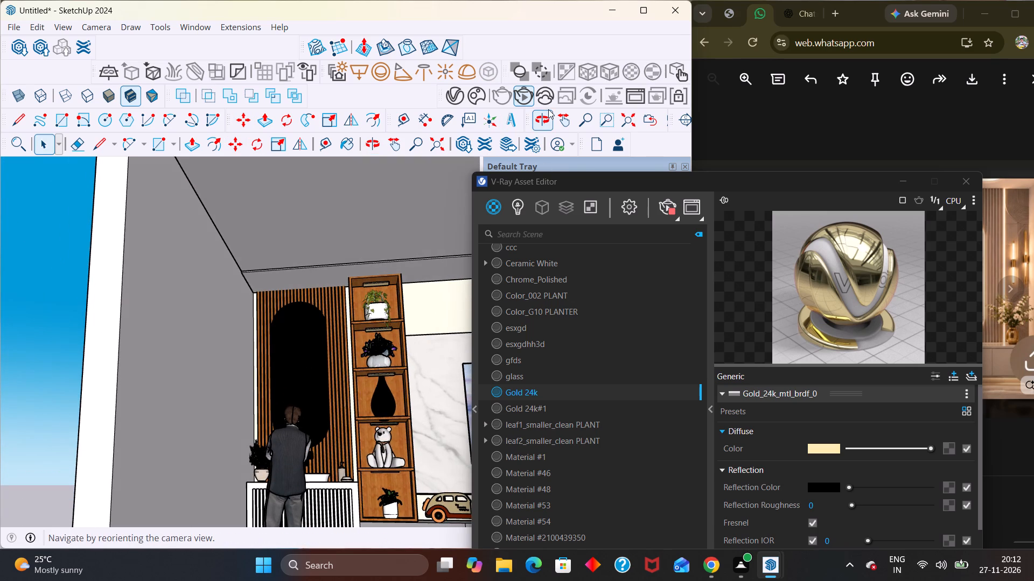
{"action": "left_click", "coordinate": [521, 99]}
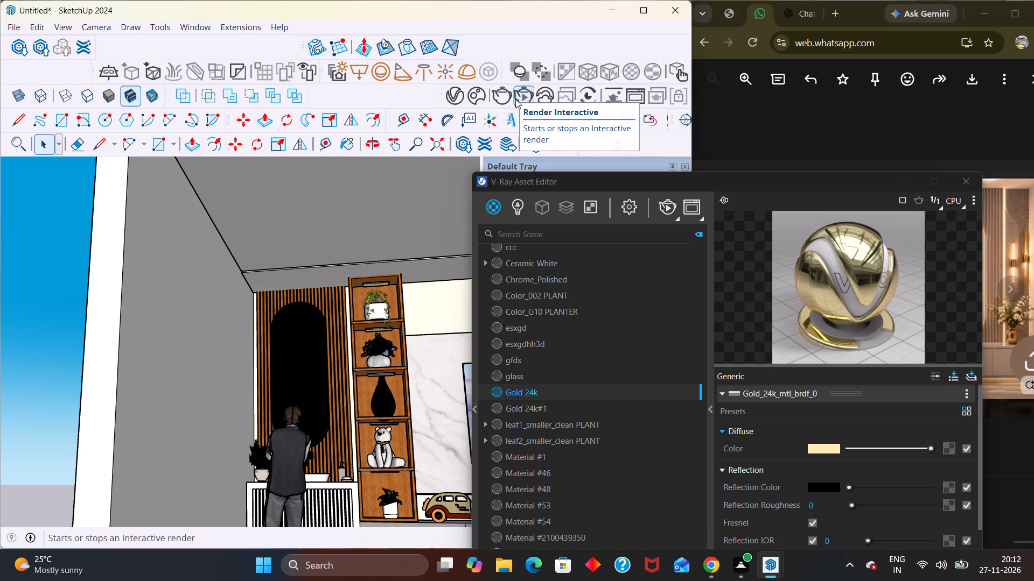
{"action": "left_click", "coordinate": [525, 91]}
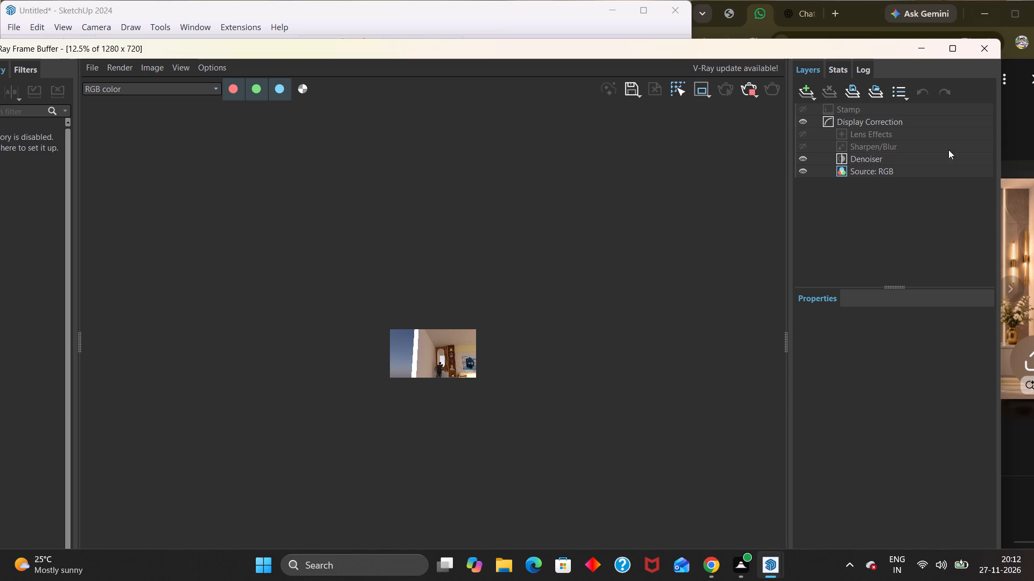
{"action": "scroll", "coordinate": [508, 367], "scroll_direction": "up", "scroll_amount": 1}
{"action": "scroll", "coordinate": [448, 384], "scroll_direction": "up", "scroll_amount": 2}
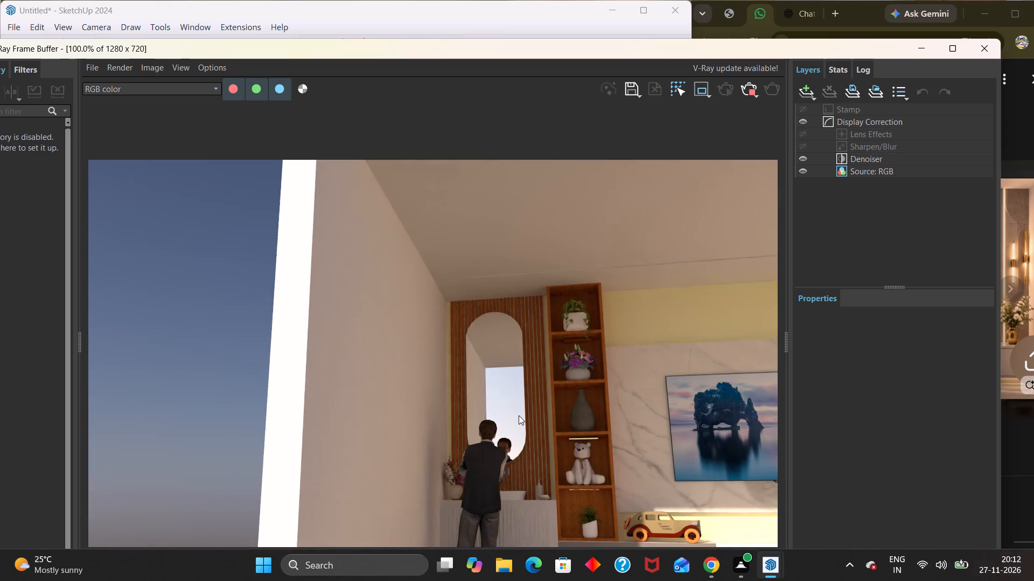
{"action": "scroll", "coordinate": [624, 451], "scroll_direction": "down", "scroll_amount": 3}
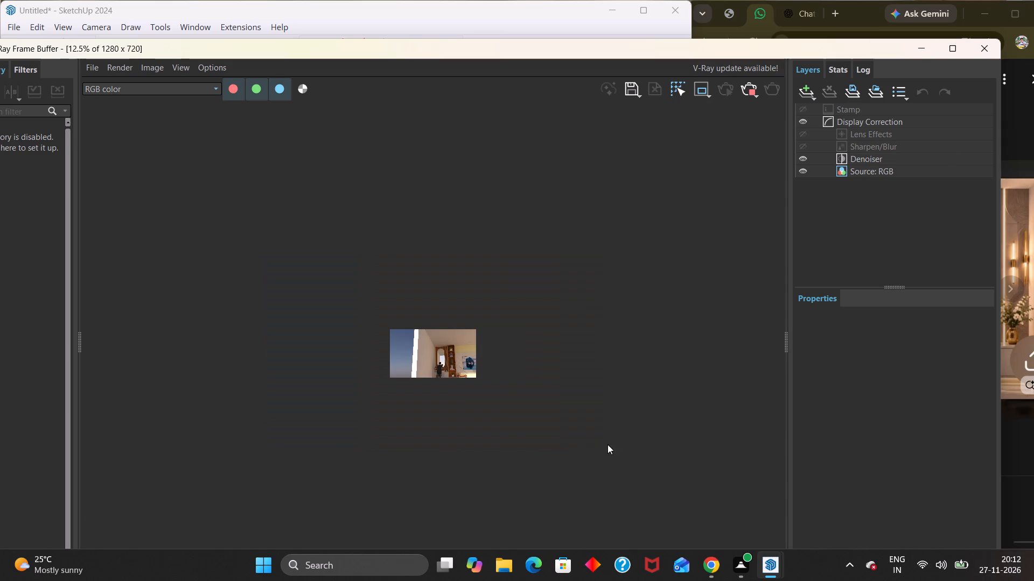
{"action": "scroll", "coordinate": [496, 399], "scroll_direction": "up", "scroll_amount": 3}
{"action": "middle_click_drag", "start_coordinate": [520, 398], "coordinate": [522, 413]}
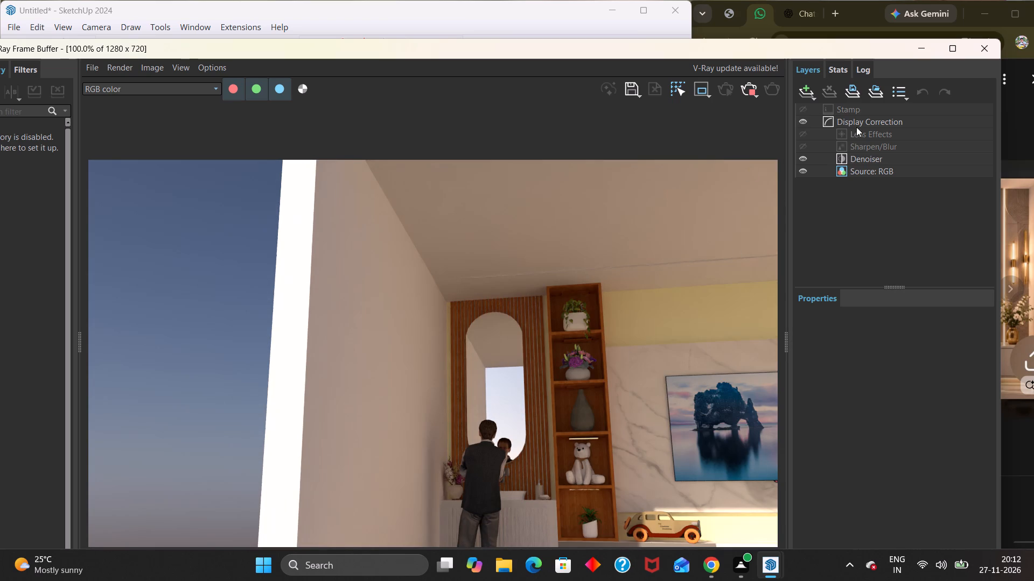
Stop the interactive render and close the V-Ray Frame Buffer and Asset Editor windows.
{"action": "left_click", "coordinate": [753, 94]}
{"action": "left_click", "coordinate": [979, 55]}
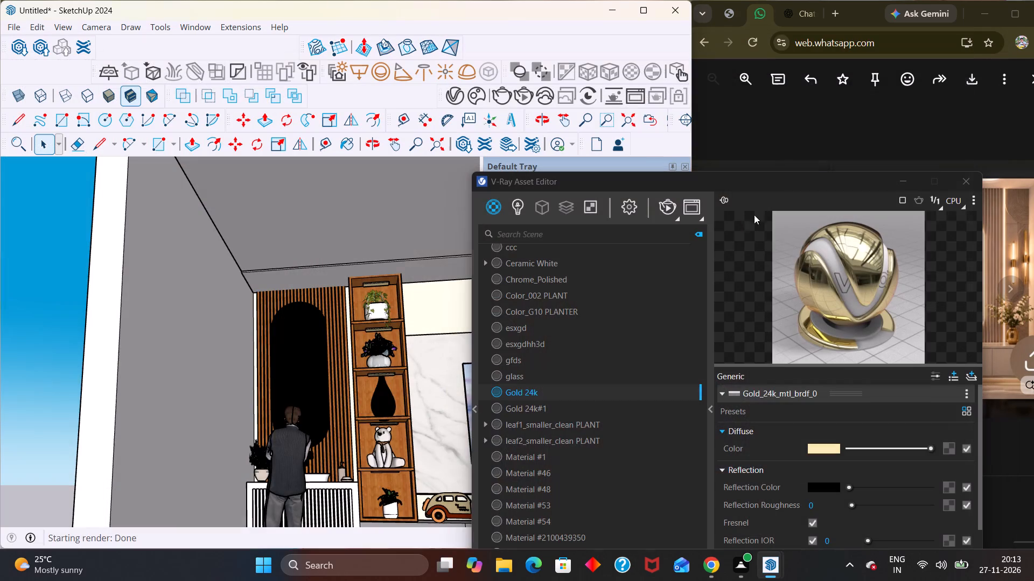
{"action": "scroll", "coordinate": [694, 249], "scroll_direction": "down", "scroll_amount": 3}
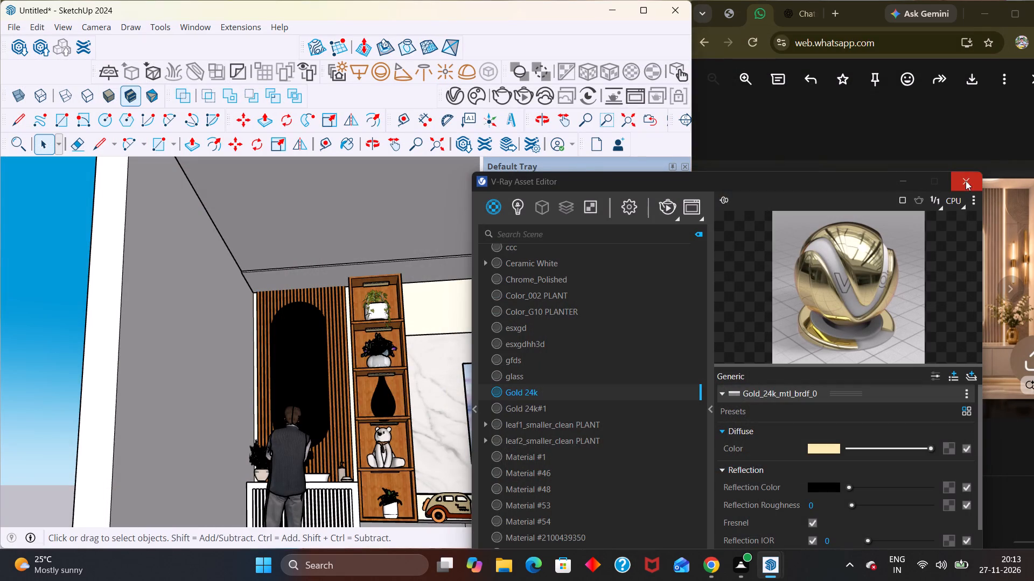
{"action": "left_click", "coordinate": [966, 181]}
Examine the gold bars in the shelf compartments up close and within the whole TV wall.
{"action": "scroll", "coordinate": [498, 379], "scroll_direction": "down", "scroll_amount": 4}
{"action": "scroll", "coordinate": [349, 434], "scroll_direction": "down", "scroll_amount": 7}
{"action": "scroll", "coordinate": [302, 408], "scroll_direction": "up", "scroll_amount": 1}
{"action": "scroll", "coordinate": [304, 408], "scroll_direction": "down", "scroll_amount": 1}
{"action": "scroll", "coordinate": [306, 408], "scroll_direction": "up", "scroll_amount": 1}
{"action": "scroll", "coordinate": [320, 379], "scroll_direction": "down", "scroll_amount": 7}
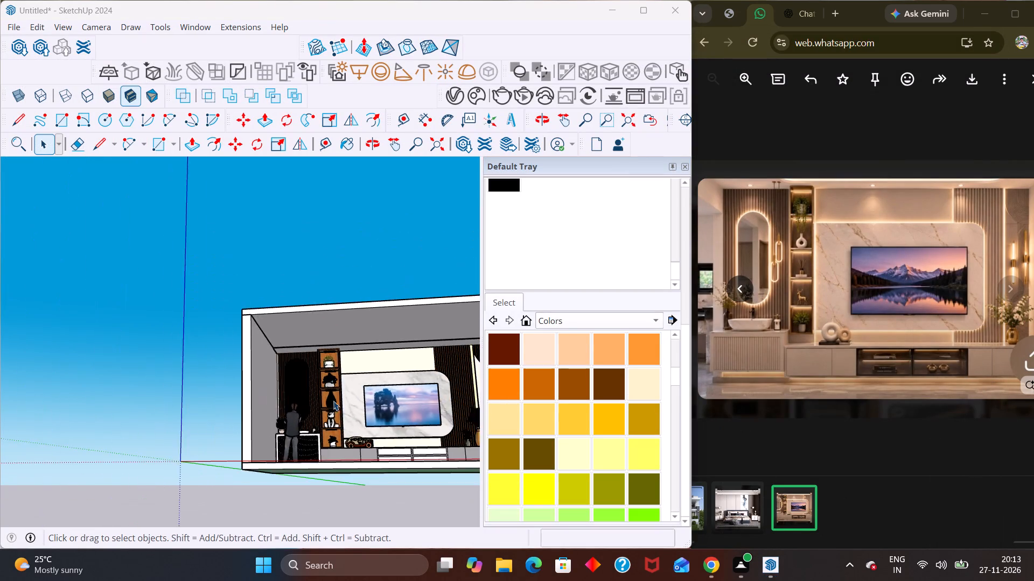
{"action": "scroll", "coordinate": [333, 401], "scroll_direction": "down", "scroll_amount": 2}
{"action": "middle_click_drag", "start_coordinate": [335, 445], "coordinate": [292, 316]}
{"action": "scroll", "coordinate": [357, 514], "scroll_direction": "up", "scroll_amount": 5}
{"action": "middle_click_drag", "start_coordinate": [347, 347], "coordinate": [338, 381]}
{"action": "scroll", "coordinate": [387, 459], "scroll_direction": "up", "scroll_amount": 5}
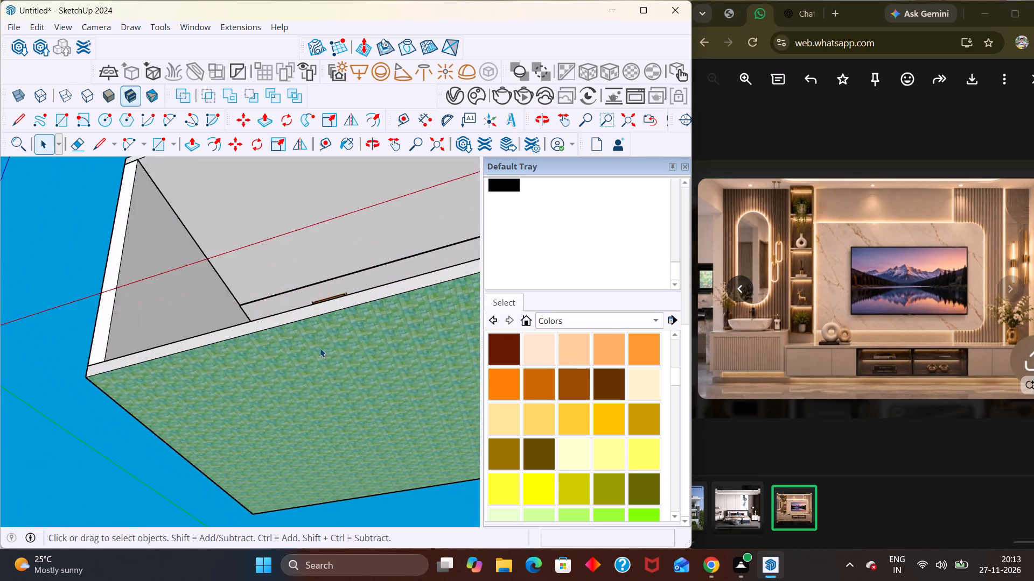
{"action": "middle_click_drag", "start_coordinate": [350, 382], "coordinate": [369, 430]}
{"action": "scroll", "coordinate": [340, 299], "scroll_direction": "up", "scroll_amount": 18}
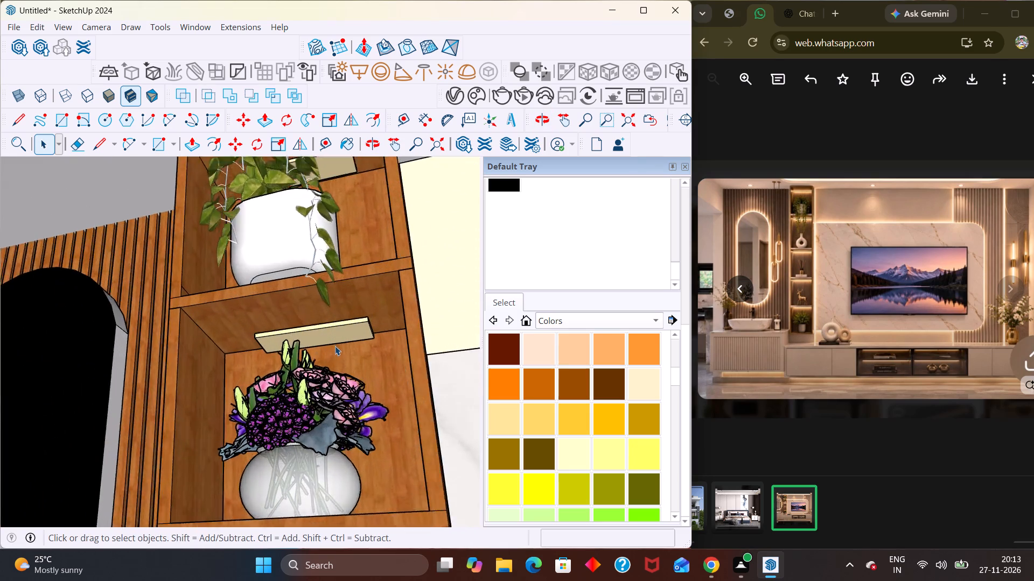
{"action": "scroll", "coordinate": [335, 346], "scroll_direction": "up", "scroll_amount": 13}
{"action": "scroll", "coordinate": [341, 327], "scroll_direction": "down", "scroll_amount": 10}
{"action": "scroll", "coordinate": [230, 348], "scroll_direction": "up", "scroll_amount": 1}
{"action": "scroll", "coordinate": [232, 350], "scroll_direction": "down", "scroll_amount": 2}
{"action": "scroll", "coordinate": [234, 352], "scroll_direction": "up", "scroll_amount": 2}
{"action": "scroll", "coordinate": [234, 352], "scroll_direction": "down", "scroll_amount": 10}
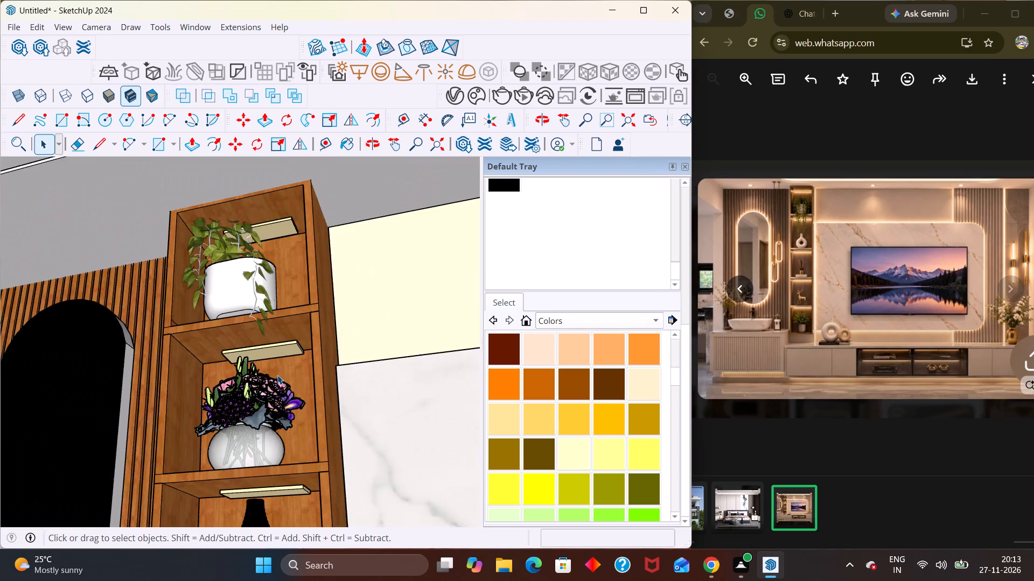
{"action": "scroll", "coordinate": [277, 375], "scroll_direction": "down", "scroll_amount": 9}
{"action": "scroll", "coordinate": [266, 454], "scroll_direction": "up", "scroll_amount": 6}
{"action": "scroll", "coordinate": [271, 405], "scroll_direction": "up", "scroll_amount": 1}
{"action": "middle_click_drag", "start_coordinate": [276, 420], "coordinate": [311, 489]}
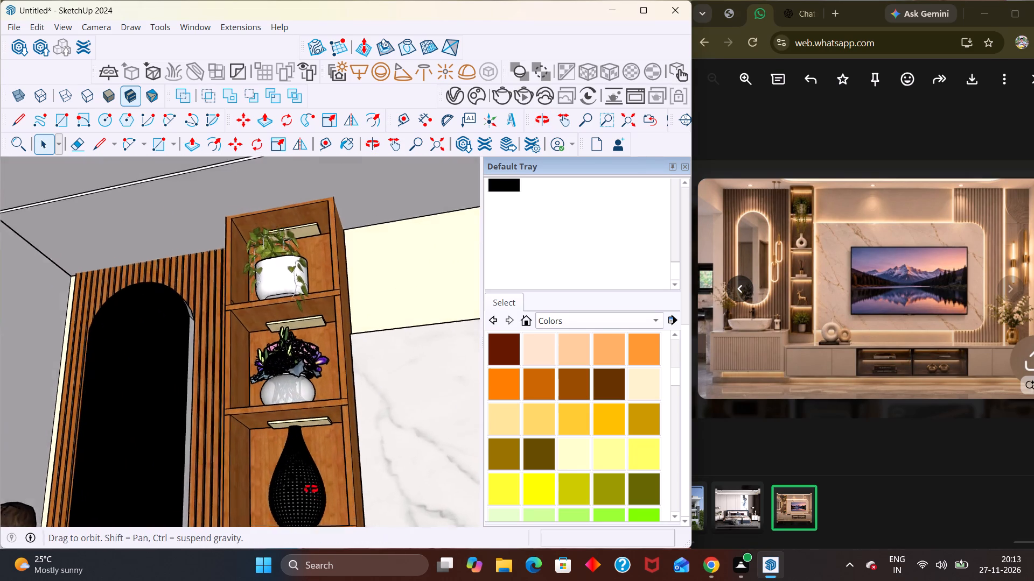
{"action": "middle_click_drag", "start_coordinate": [311, 489], "coordinate": [309, 456]}
{"action": "scroll", "coordinate": [309, 456], "scroll_direction": "down", "scroll_amount": 9}
{"action": "scroll", "coordinate": [349, 447], "scroll_direction": "up", "scroll_amount": 1}
{"action": "scroll", "coordinate": [346, 432], "scroll_direction": "down", "scroll_amount": 4}
{"action": "scroll", "coordinate": [331, 519], "scroll_direction": "up", "scroll_amount": 2}
{"action": "scroll", "coordinate": [328, 488], "scroll_direction": "down", "scroll_amount": 1}
{"action": "scroll", "coordinate": [327, 486], "scroll_direction": "up", "scroll_amount": 1}
{"action": "scroll", "coordinate": [327, 485], "scroll_direction": "down", "scroll_amount": 9}
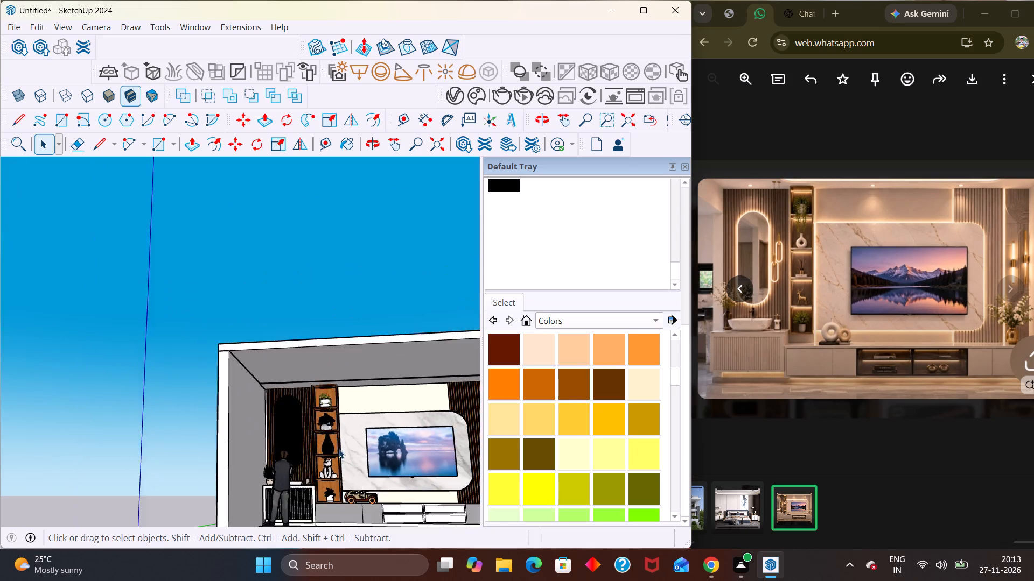
Run a V-Ray interactive render of the mirror and shelf unit from a low angle, then stop it and close the frame buffer.
{"action": "scroll", "coordinate": [339, 449], "scroll_direction": "down", "scroll_amount": 4}
{"action": "scroll", "coordinate": [347, 513], "scroll_direction": "up", "scroll_amount": 14}
{"action": "middle_click_drag", "start_coordinate": [331, 471], "coordinate": [347, 505]}
{"action": "scroll", "coordinate": [337, 498], "scroll_direction": "up", "scroll_amount": 4}
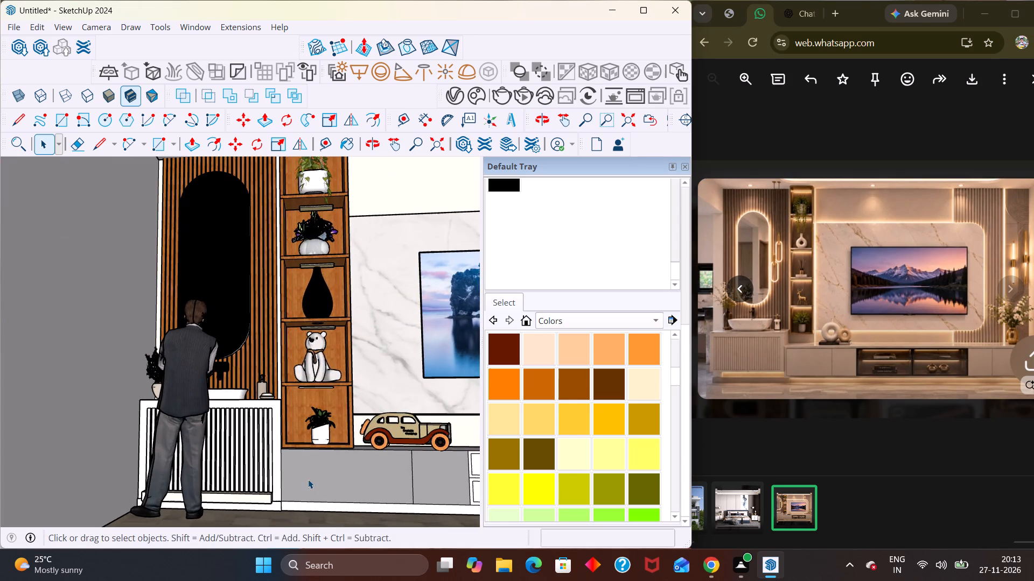
{"action": "middle_click_drag", "start_coordinate": [321, 471], "coordinate": [275, 456]}
{"action": "scroll", "coordinate": [275, 456], "scroll_direction": "down", "scroll_amount": 2}
{"action": "scroll", "coordinate": [282, 437], "scroll_direction": "up", "scroll_amount": 2}
{"action": "scroll", "coordinate": [282, 437], "scroll_direction": "down", "scroll_amount": 2}
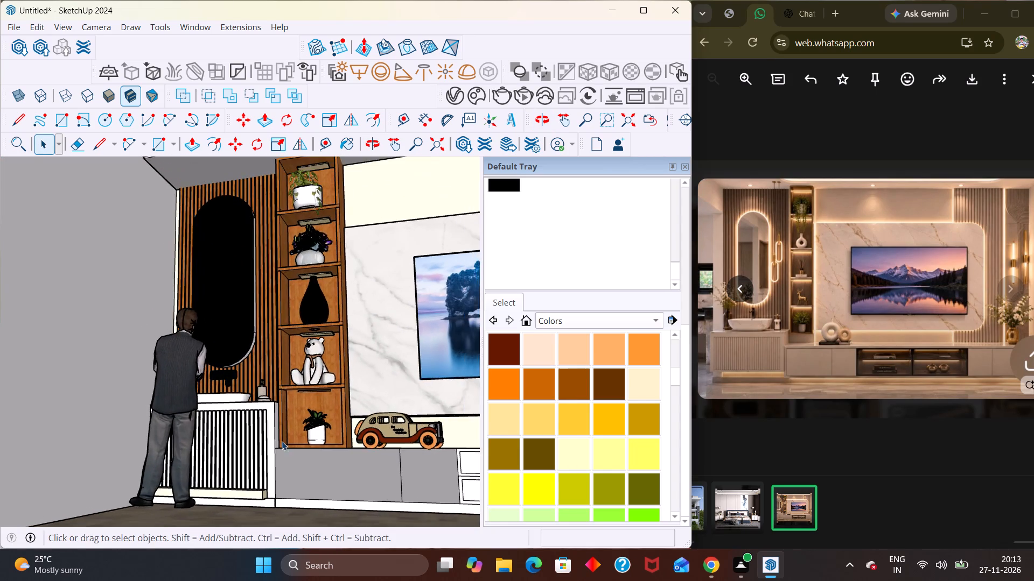
{"action": "middle_click_drag", "start_coordinate": [300, 416], "coordinate": [304, 402]}
{"action": "scroll", "coordinate": [306, 394], "scroll_direction": "up", "scroll_amount": 2}
{"action": "scroll", "coordinate": [306, 399], "scroll_direction": "down", "scroll_amount": 1}
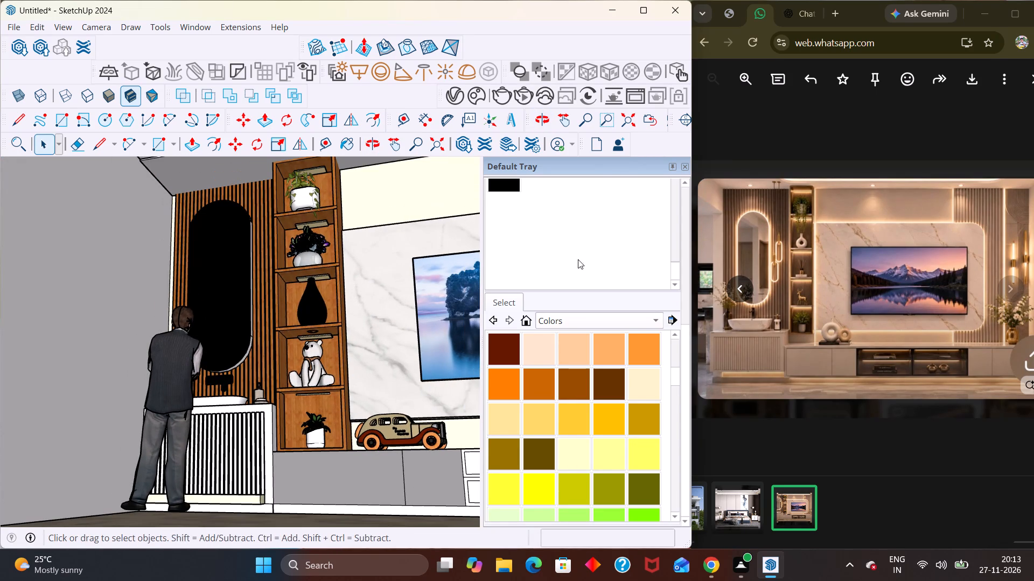
{"action": "left_click", "coordinate": [524, 104]}
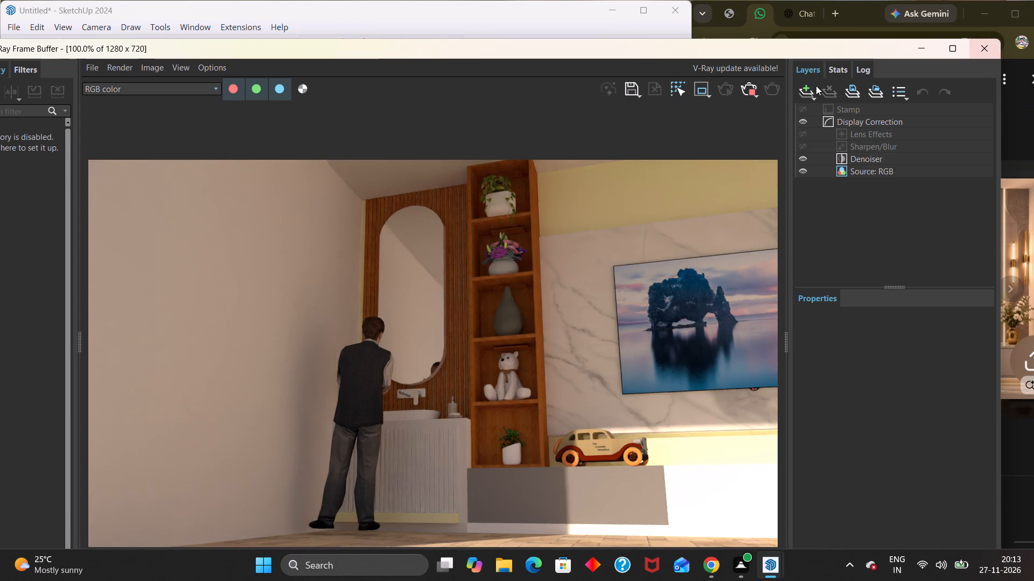
{"action": "left_click", "coordinate": [754, 88]}
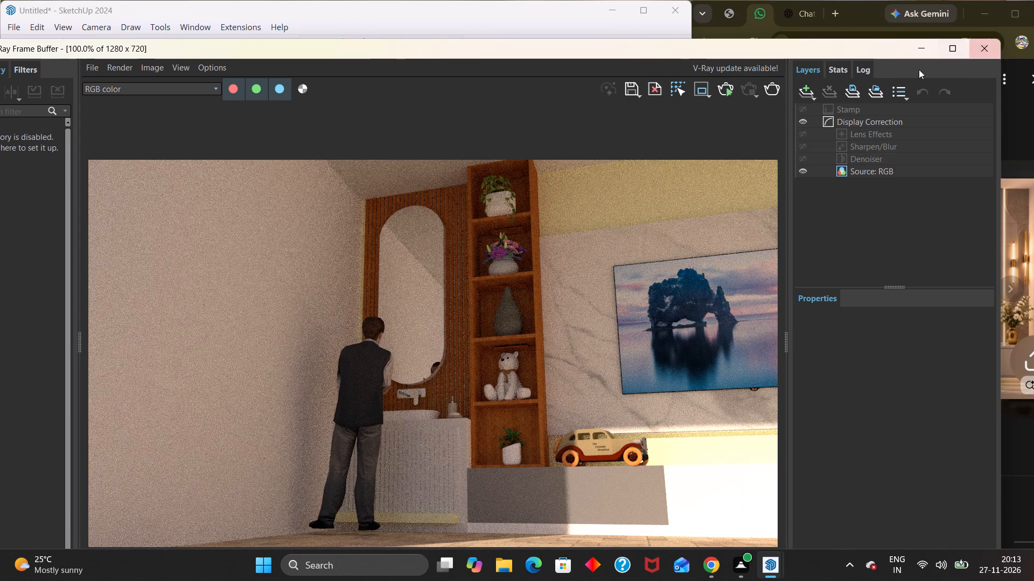
{"action": "left_click", "coordinate": [979, 47]}
Examine the whole TV wall from the open front of the room, from the mirror side to the vases.
{"action": "scroll", "coordinate": [484, 378], "scroll_direction": "down", "scroll_amount": 7}
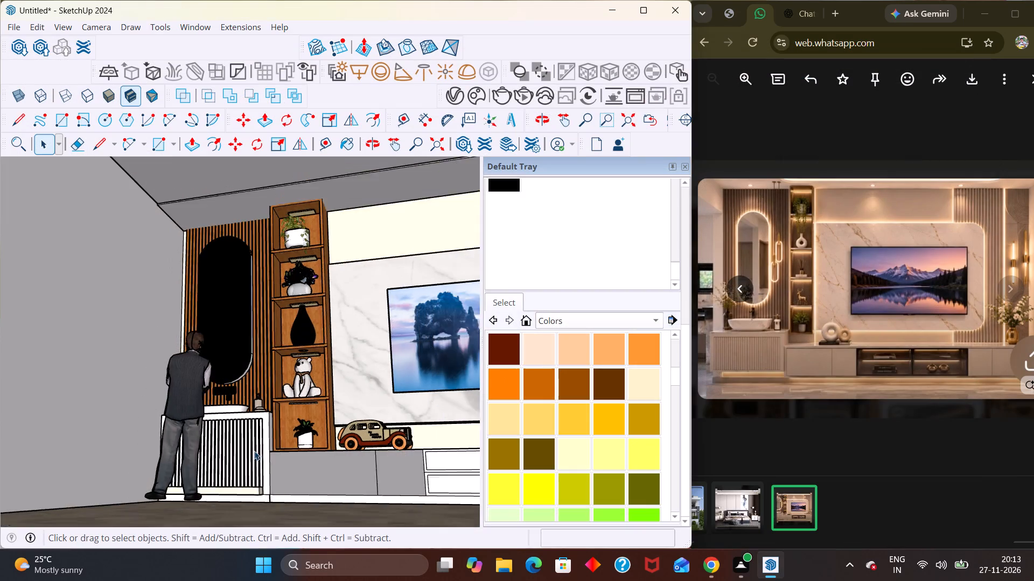
{"action": "scroll", "coordinate": [254, 451], "scroll_direction": "down", "scroll_amount": 14}
{"action": "middle_click_drag", "start_coordinate": [276, 401], "coordinate": [394, 375]}
{"action": "scroll", "coordinate": [385, 403], "scroll_direction": "up", "scroll_amount": 6}
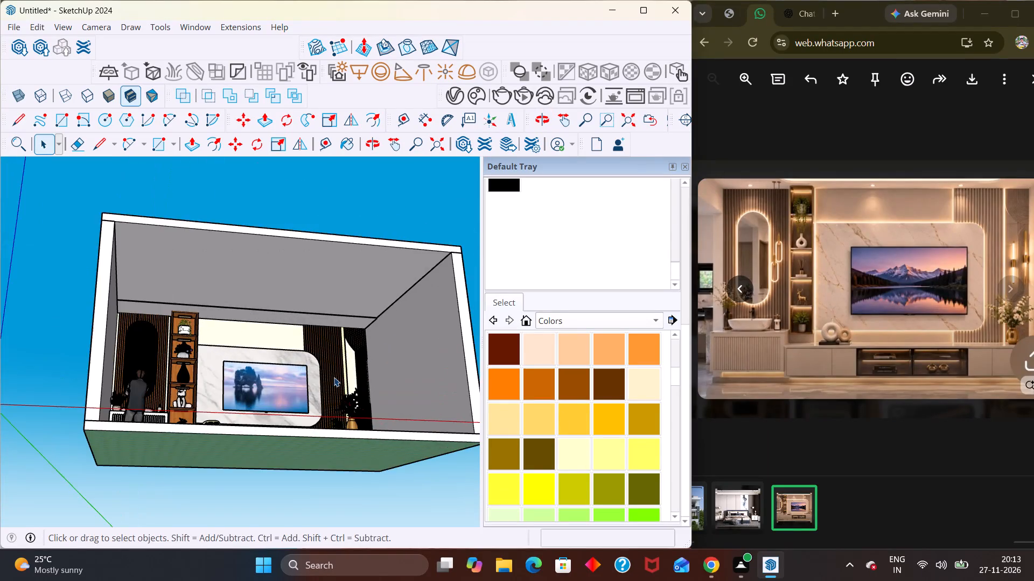
{"action": "middle_click_drag", "start_coordinate": [322, 409], "coordinate": [264, 454]}
{"action": "scroll", "coordinate": [271, 457], "scroll_direction": "up", "scroll_amount": 5}
{"action": "scroll", "coordinate": [226, 449], "scroll_direction": "up", "scroll_amount": 1}
{"action": "scroll", "coordinate": [226, 449], "scroll_direction": "down", "scroll_amount": 4}
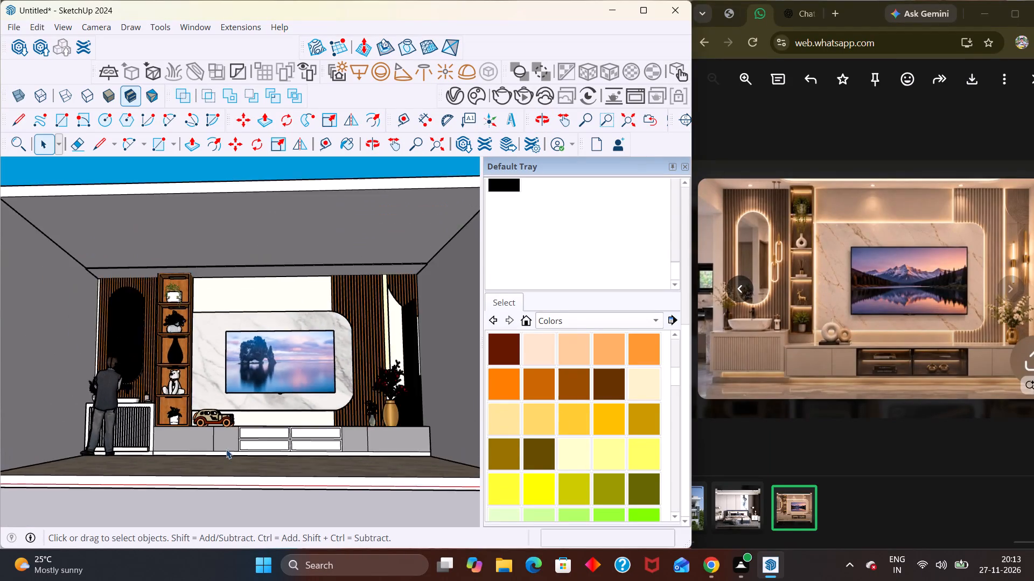
{"action": "scroll", "coordinate": [226, 449], "scroll_direction": "down", "scroll_amount": 3}
{"action": "scroll", "coordinate": [244, 459], "scroll_direction": "up", "scroll_amount": 7}
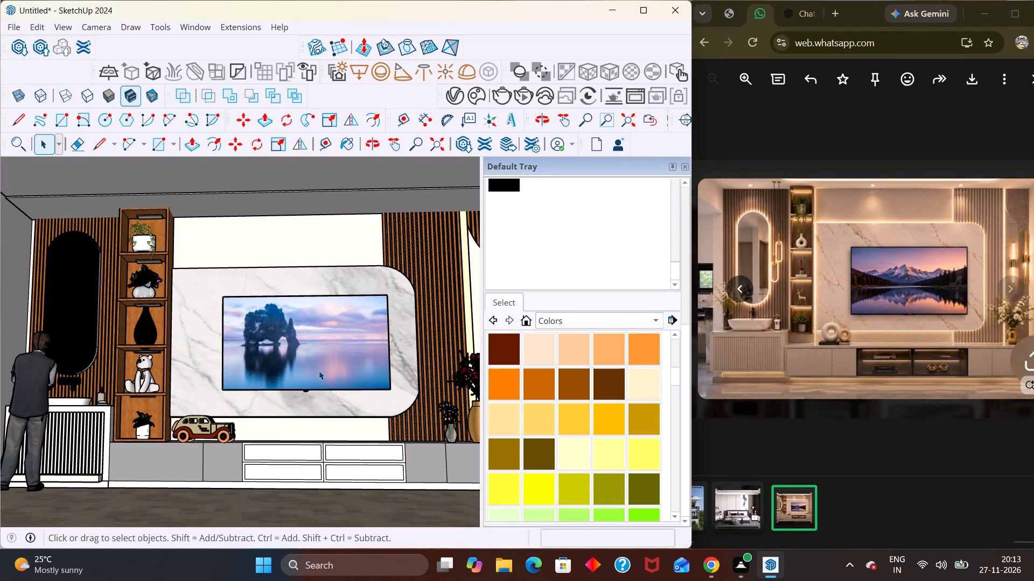
Maximize the SketchUp window and close the Default Tray to enlarge the model view.
{"action": "left_click", "coordinate": [644, 12]}
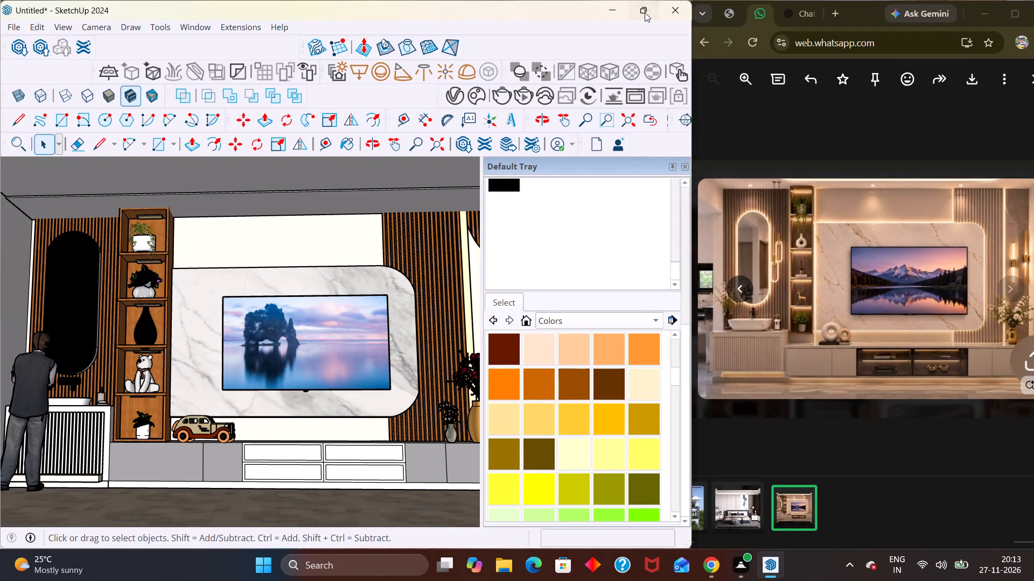
{"action": "scroll", "coordinate": [593, 364], "scroll_direction": "down", "scroll_amount": 4}
{"action": "scroll", "coordinate": [557, 430], "scroll_direction": "up", "scroll_amount": 1}
{"action": "middle_click_drag", "start_coordinate": [560, 431], "coordinate": [550, 445]}
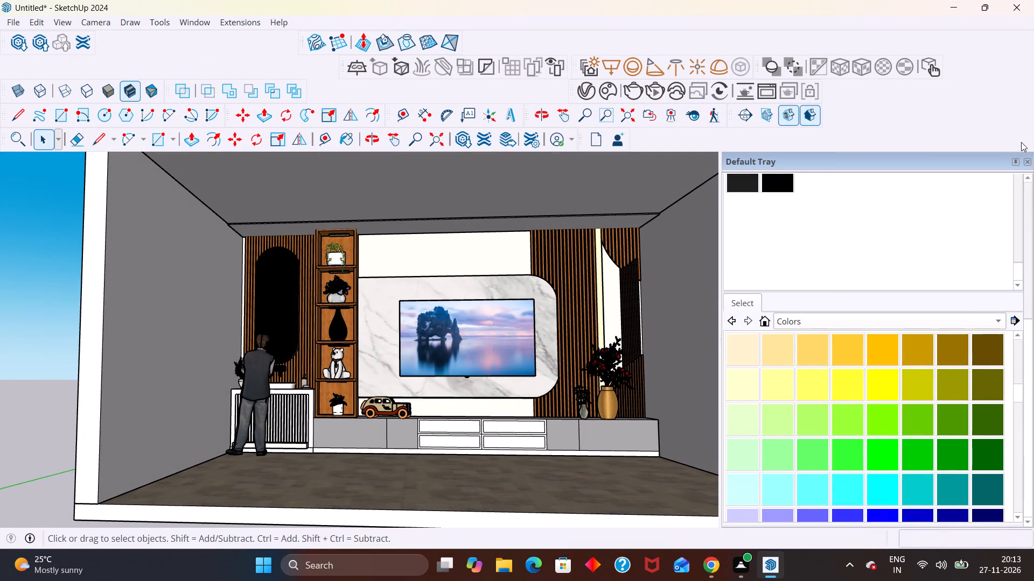
{"action": "left_click", "coordinate": [1027, 159]}
Frame the complete TV wall from inside the room at a low eye level, with the side walls and floor included.
{"action": "scroll", "coordinate": [644, 324], "scroll_direction": "down", "scroll_amount": 3}
{"action": "scroll", "coordinate": [633, 353], "scroll_direction": "up", "scroll_amount": 3}
{"action": "middle_click_drag", "start_coordinate": [685, 416], "coordinate": [684, 394]}
{"action": "scroll", "coordinate": [684, 400], "scroll_direction": "up", "scroll_amount": 1}
{"action": "middle_click_drag", "start_coordinate": [683, 392], "coordinate": [688, 415]}
{"action": "scroll", "coordinate": [688, 415], "scroll_direction": "up", "scroll_amount": 2}
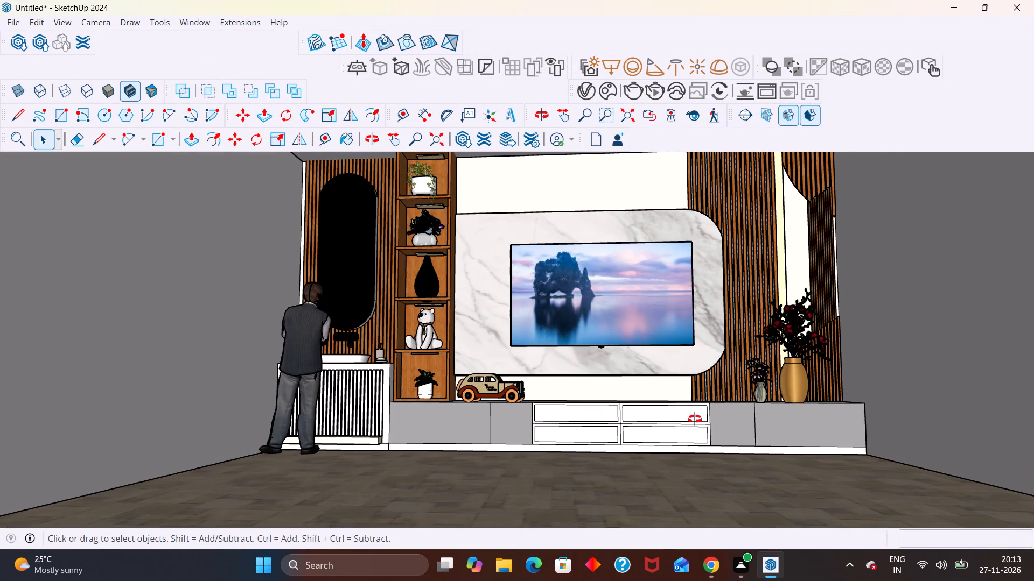
{"action": "middle_click", "coordinate": [695, 419]}
{"action": "scroll", "coordinate": [695, 422], "scroll_direction": "down", "scroll_amount": 1}
{"action": "middle_click_drag", "start_coordinate": [696, 420], "coordinate": [693, 406]}
{"action": "scroll", "coordinate": [693, 406], "scroll_direction": "up", "scroll_amount": 1}
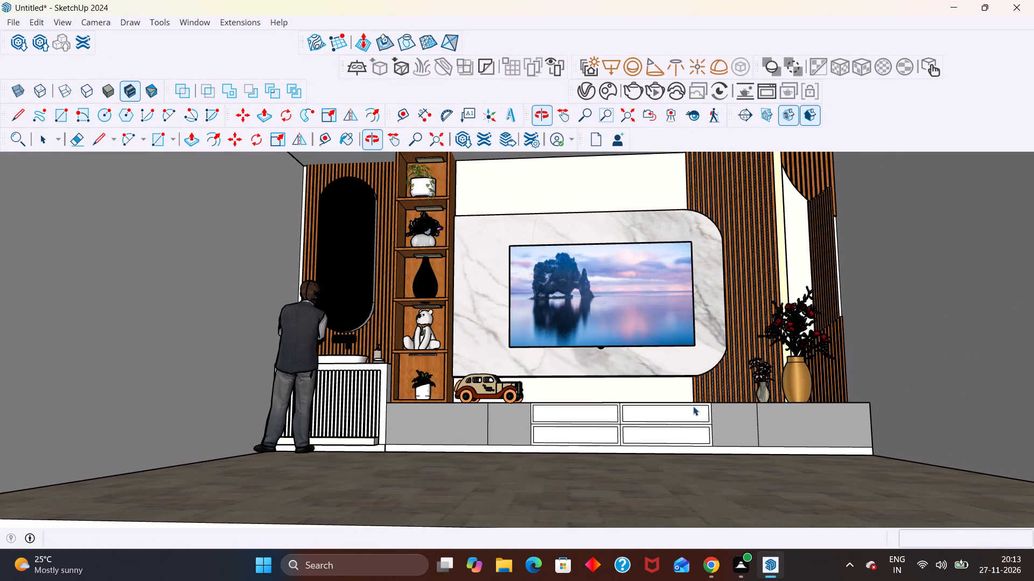
{"action": "middle_click_drag", "start_coordinate": [694, 408], "coordinate": [694, 419]}
{"action": "scroll", "coordinate": [695, 411], "scroll_direction": "down", "scroll_amount": 1}
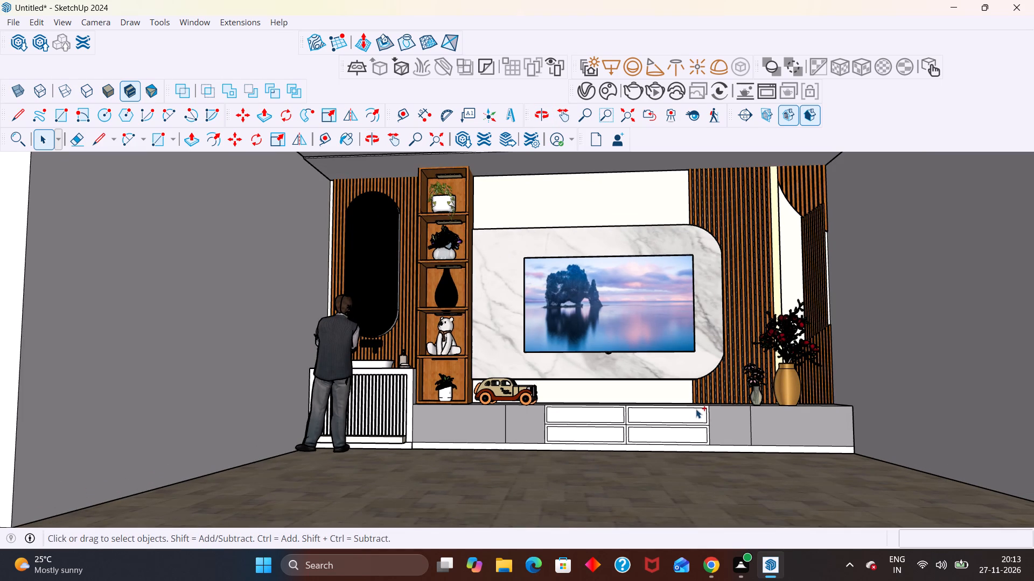
Save the model as "tv unit 5" in the SP PROJECTS folder on the Desktop, as a SketchUp model.
{"action": "key", "text": "ctrl+s"}
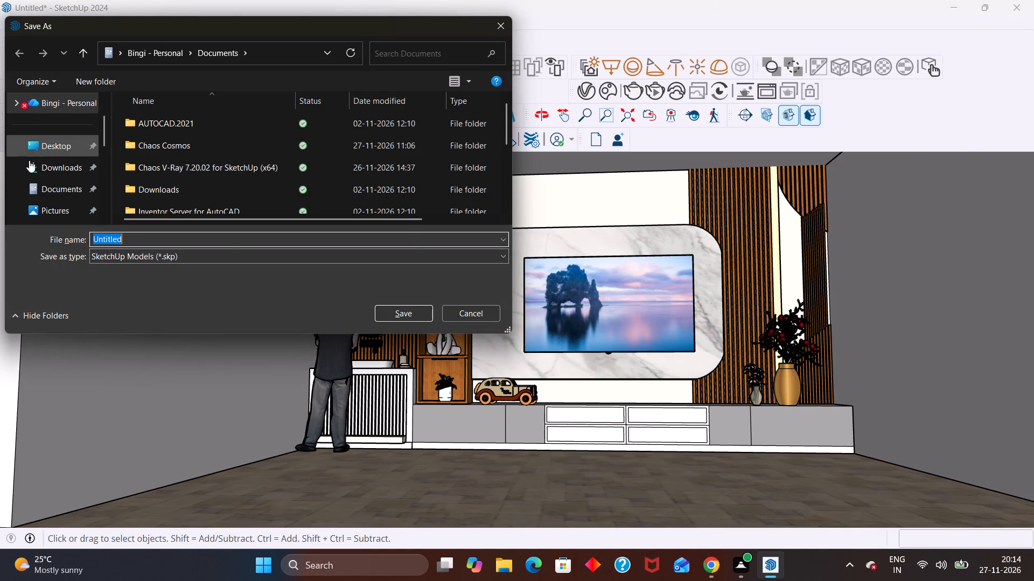
{"action": "double_click", "coordinate": [58, 152]}
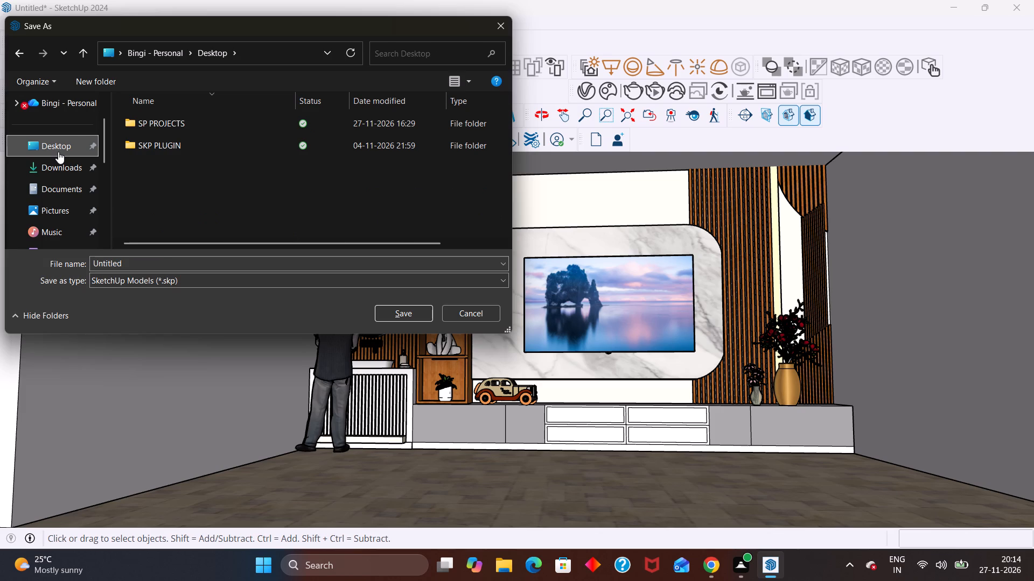
{"action": "double_click", "coordinate": [153, 124]}
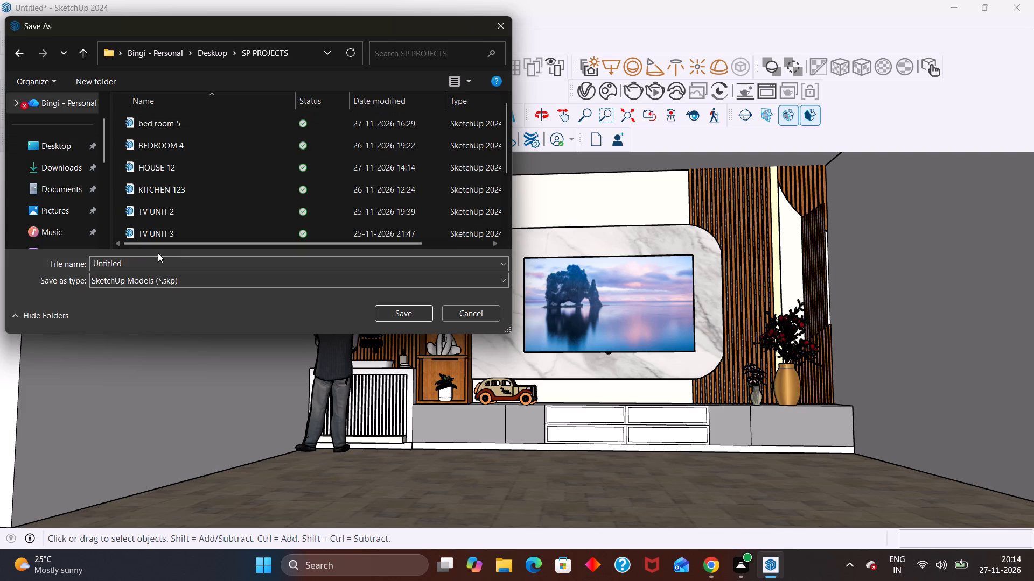
{"action": "left_click", "coordinate": [150, 256]}
{"action": "left_click", "coordinate": [148, 260]}
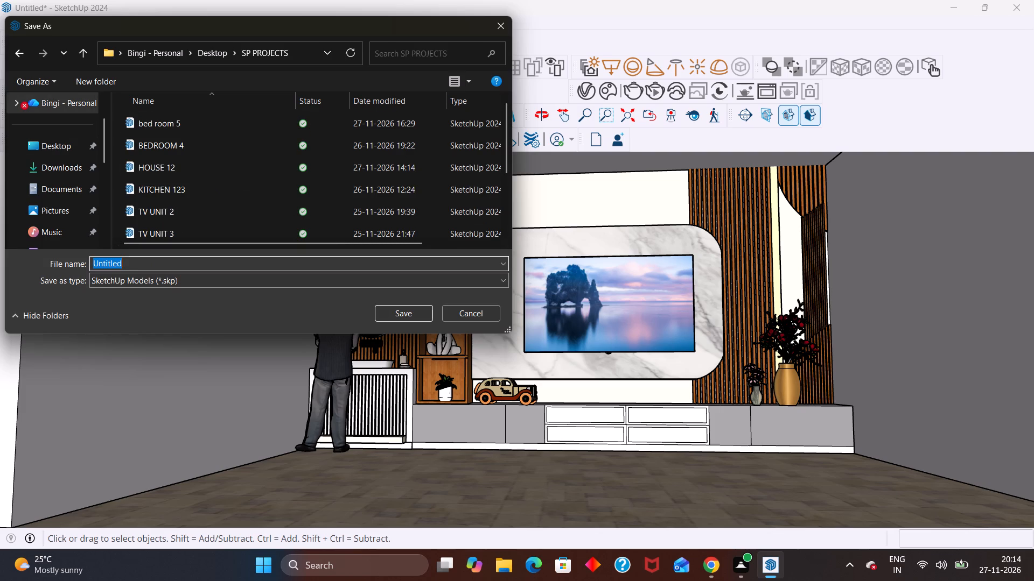
{"action": "type", "text": "tv"}
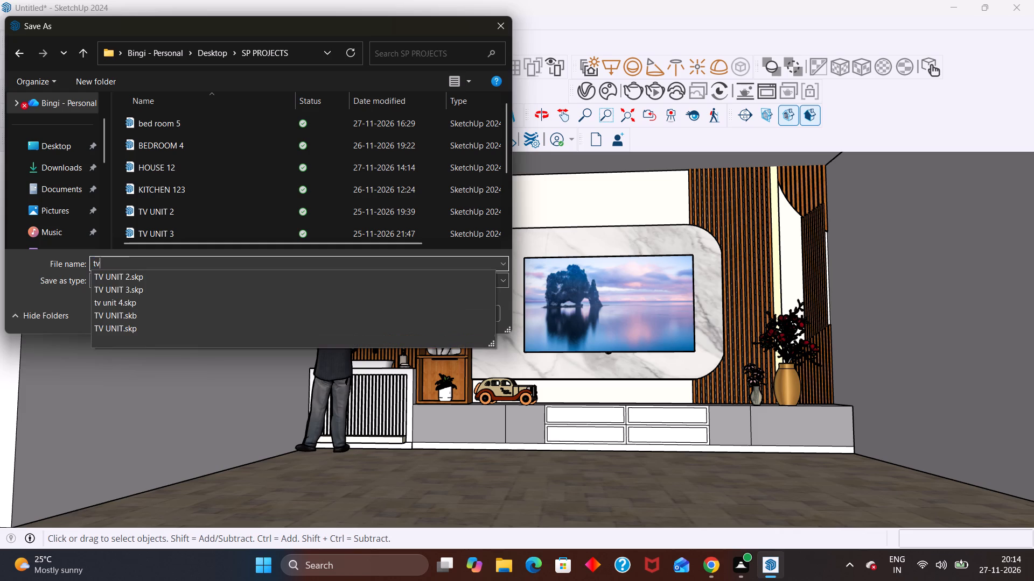
{"action": "key", "text": "space"}
{"action": "type", "text": "unit"}
{"action": "key", "text": "space"}
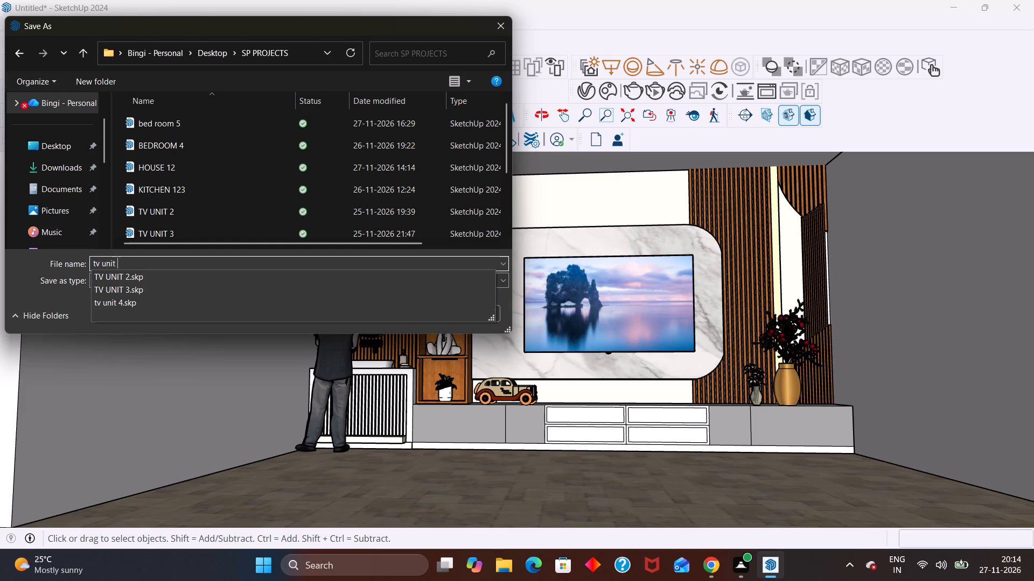
{"action": "key", "text": "6"}
{"action": "key", "text": "BackSpace"}
{"action": "key", "text": "8"}
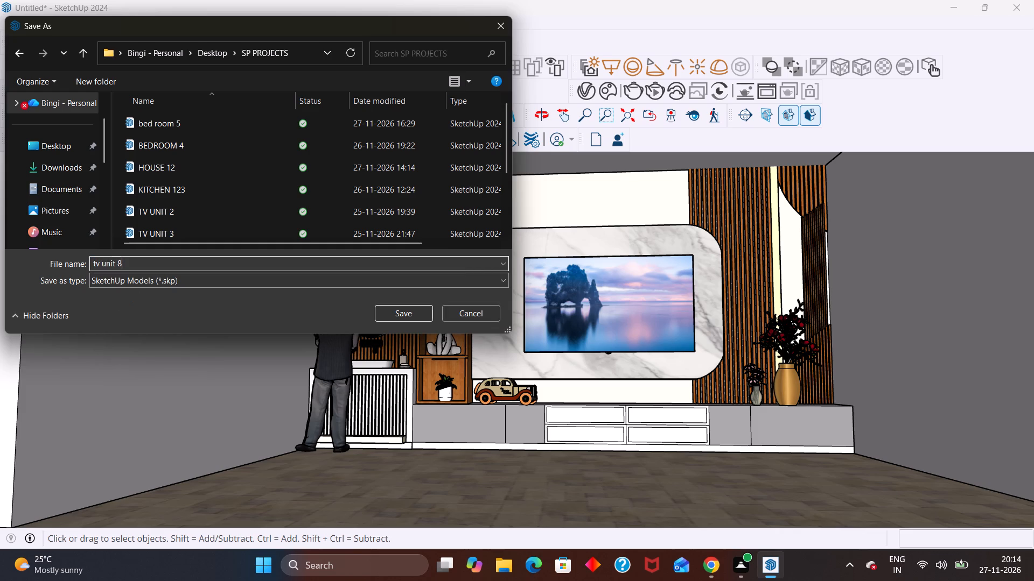
{"action": "key", "text": "BackSpace"}
{"action": "key", "text": "5"}
{"action": "left_click", "coordinate": [395, 316]}
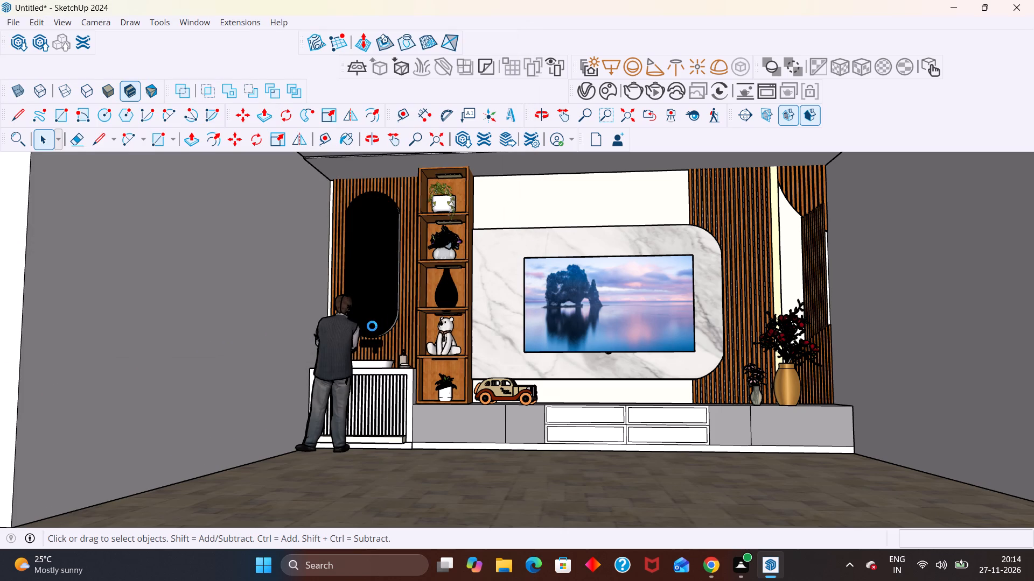
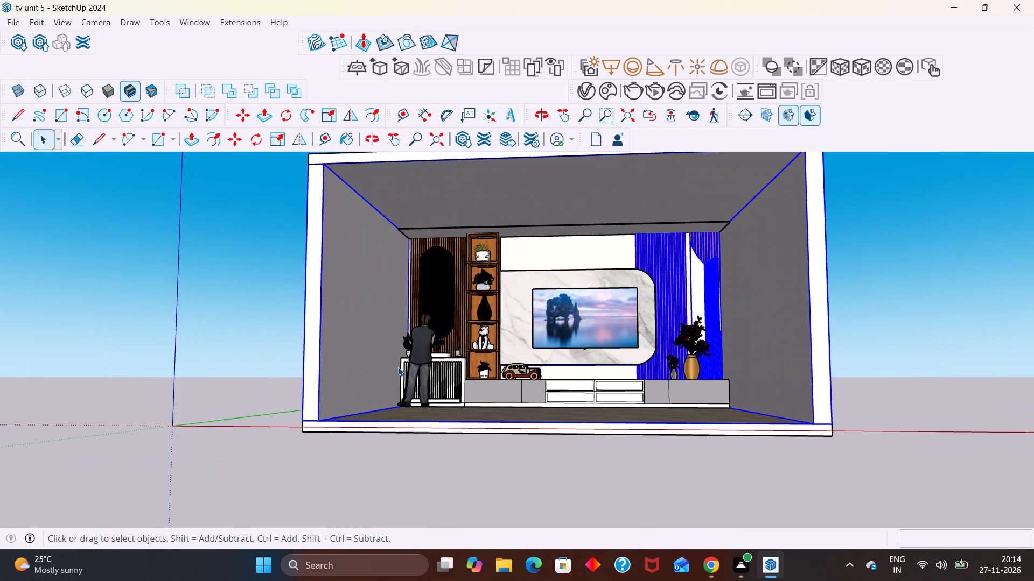
Clear the selection on the room walls and frame the TV wall closely, from the man at the basin to the gold vase.
{"action": "left_click", "coordinate": [271, 362]}
{"action": "scroll", "coordinate": [772, 320], "scroll_direction": "up", "scroll_amount": 4}
{"action": "scroll", "coordinate": [507, 263], "scroll_direction": "up", "scroll_amount": 2}
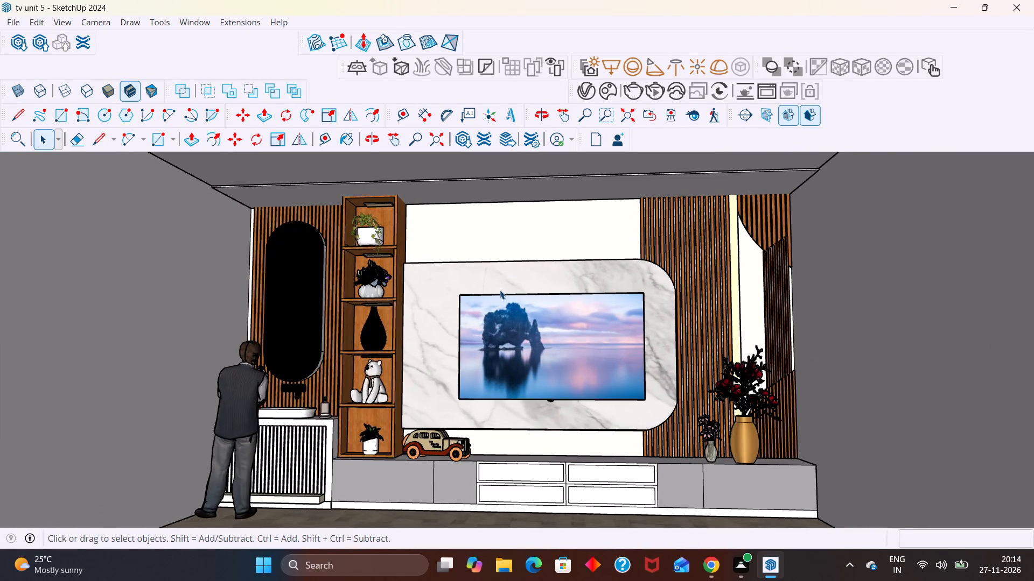
{"action": "scroll", "coordinate": [500, 292], "scroll_direction": "up", "scroll_amount": 2}
{"action": "scroll", "coordinate": [503, 295], "scroll_direction": "down", "scroll_amount": 2}
{"action": "middle_click_drag", "start_coordinate": [509, 300], "coordinate": [510, 317]}
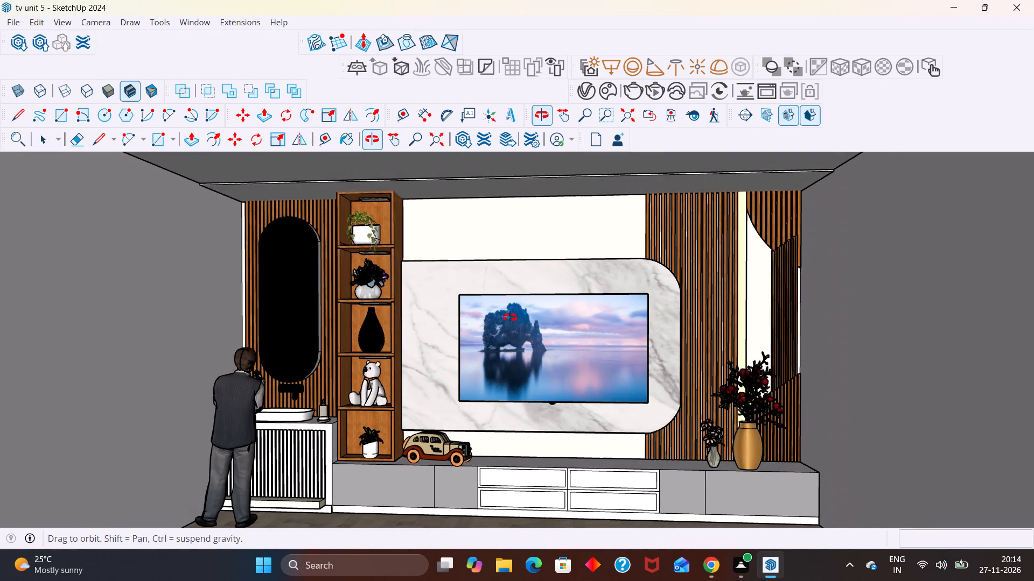
{"action": "middle_click_drag", "start_coordinate": [510, 317], "coordinate": [503, 306]}
{"action": "scroll", "coordinate": [503, 306], "scroll_direction": "up", "scroll_amount": 2}
{"action": "scroll", "coordinate": [510, 306], "scroll_direction": "down", "scroll_amount": 1}
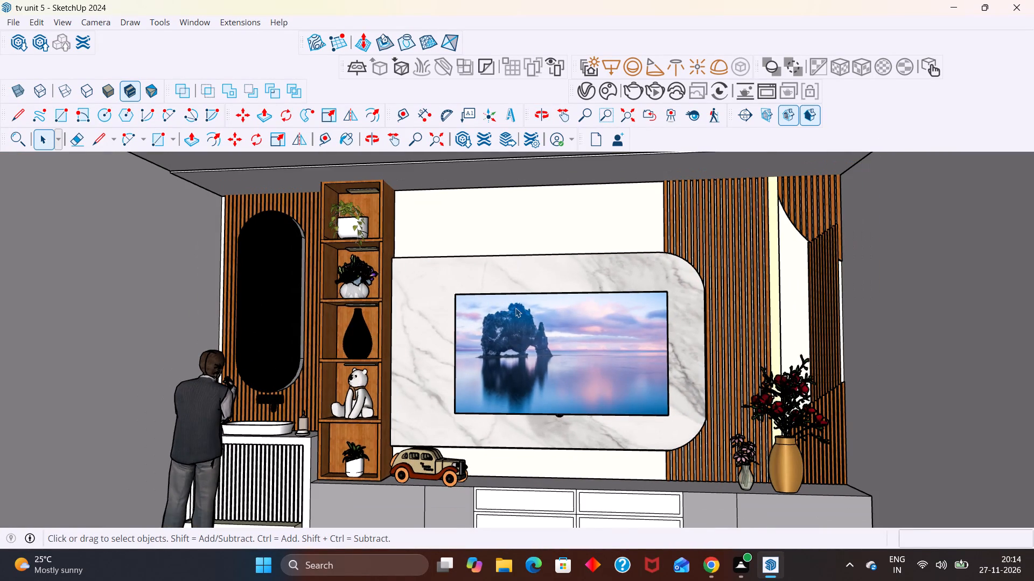
{"action": "scroll", "coordinate": [515, 308], "scroll_direction": "down", "scroll_amount": 2}
{"action": "middle_click_drag", "start_coordinate": [529, 341], "coordinate": [522, 317]}
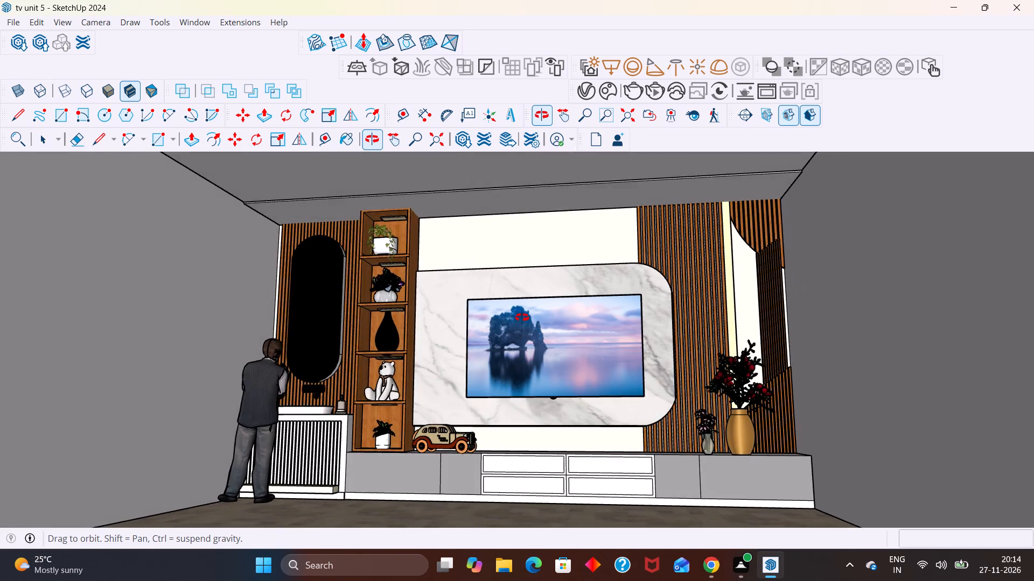
{"action": "middle_click_drag", "start_coordinate": [522, 317], "coordinate": [538, 374]}
{"action": "scroll", "coordinate": [539, 377], "scroll_direction": "up", "scroll_amount": 1}
{"action": "middle_click_drag", "start_coordinate": [529, 367], "coordinate": [524, 356]}
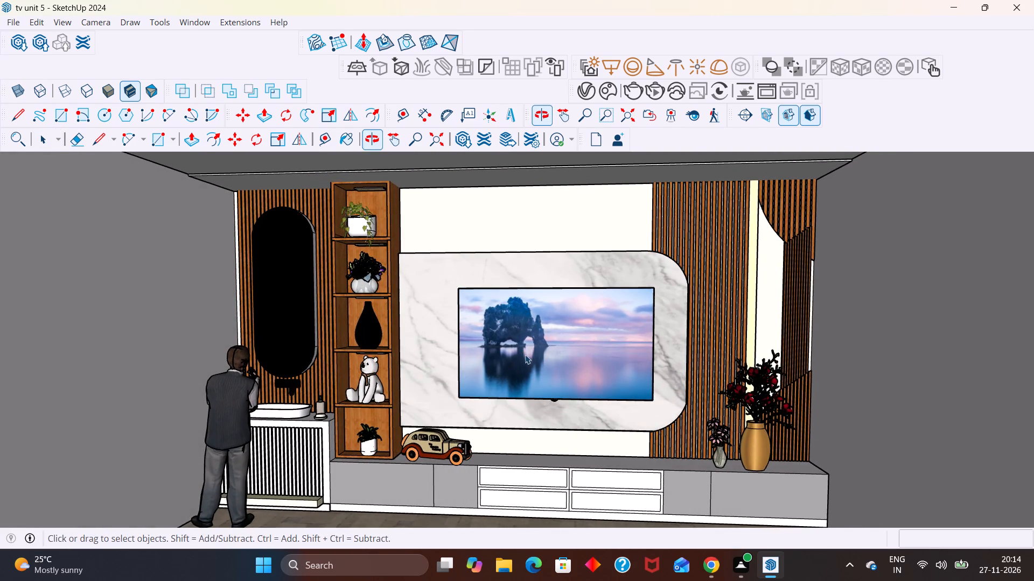
{"action": "scroll", "coordinate": [525, 355], "scroll_direction": "up", "scroll_amount": 1}
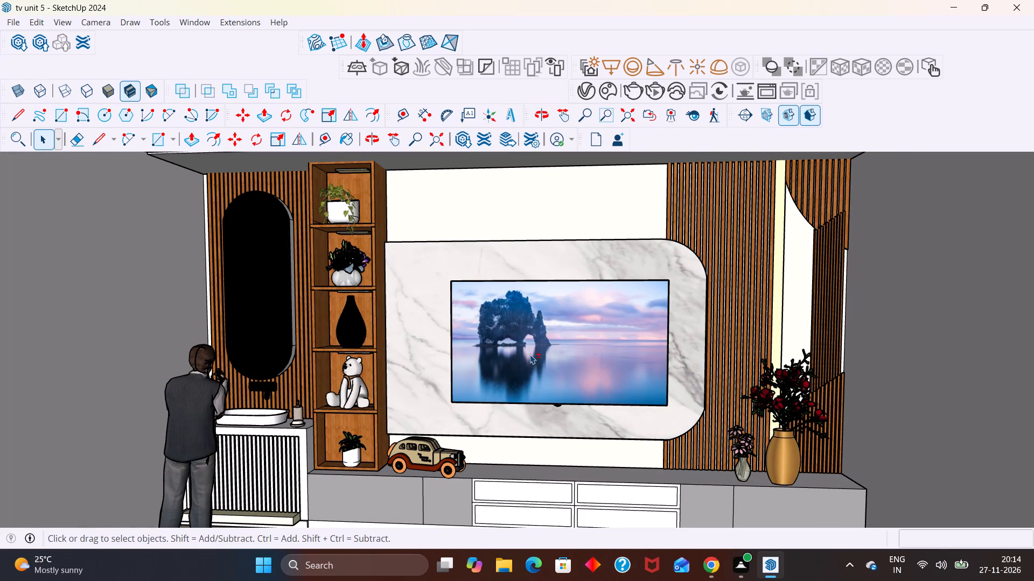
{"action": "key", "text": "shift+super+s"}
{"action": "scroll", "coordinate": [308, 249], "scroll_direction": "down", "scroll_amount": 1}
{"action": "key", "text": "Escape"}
Reframe the TV wall from farther back, including the man at the basin, the full cabinet run and the floor in front.
{"action": "scroll", "coordinate": [285, 246], "scroll_direction": "down", "scroll_amount": 2}
{"action": "middle_click_drag", "start_coordinate": [306, 243], "coordinate": [306, 242]}
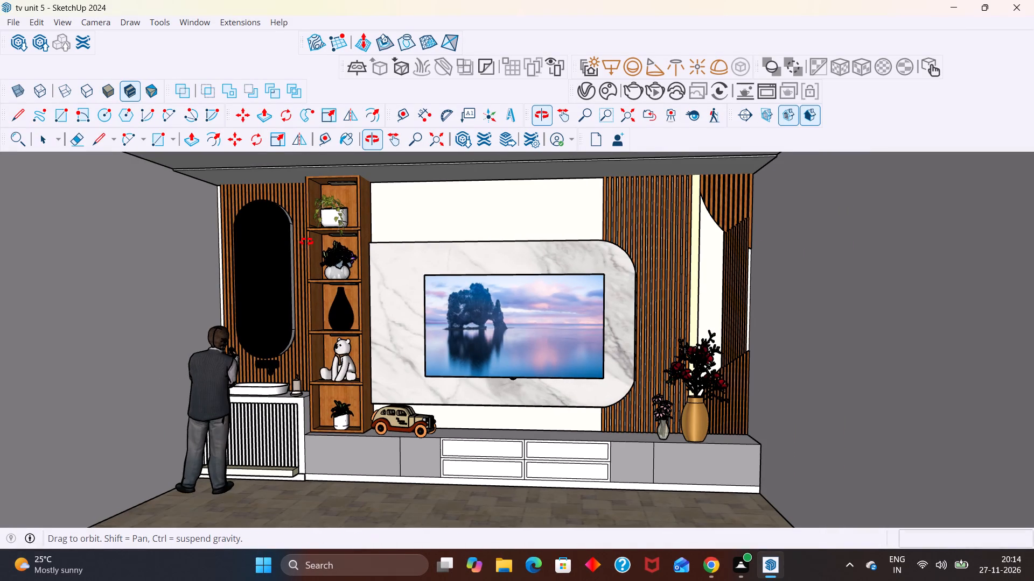
{"action": "middle_click_drag", "start_coordinate": [306, 242], "coordinate": [310, 229]}
{"action": "scroll", "coordinate": [310, 229], "scroll_direction": "up", "scroll_amount": 1}
{"action": "middle_click_drag", "start_coordinate": [316, 236], "coordinate": [315, 220]}
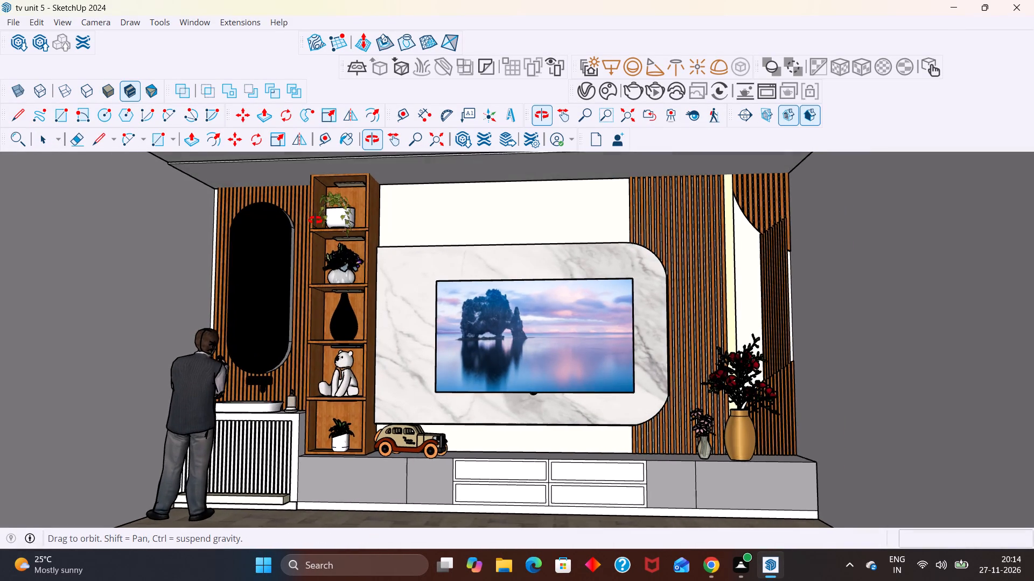
{"action": "middle_click_drag", "start_coordinate": [315, 220], "coordinate": [315, 218]}
{"action": "scroll", "coordinate": [315, 218], "scroll_direction": "up", "scroll_amount": 1}
{"action": "scroll", "coordinate": [316, 221], "scroll_direction": "down", "scroll_amount": 6}
{"action": "middle_click", "coordinate": [317, 278]}
{"action": "scroll", "coordinate": [318, 278], "scroll_direction": "up", "scroll_amount": 4}
{"action": "scroll", "coordinate": [311, 269], "scroll_direction": "down", "scroll_amount": 1}
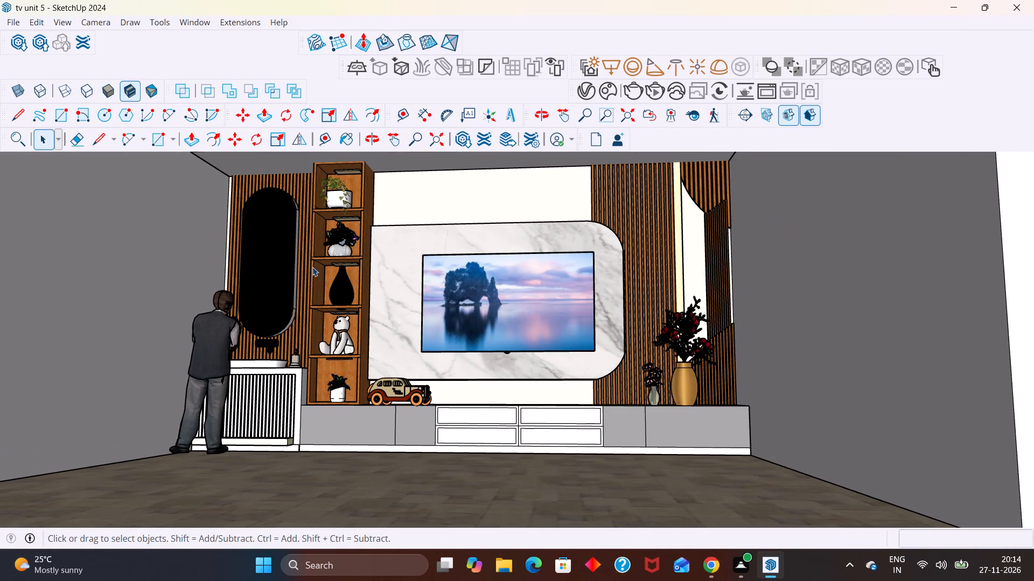
{"action": "scroll", "coordinate": [312, 267], "scroll_direction": "up", "scroll_amount": 1}
{"action": "scroll", "coordinate": [312, 267], "scroll_direction": "down", "scroll_amount": 1}
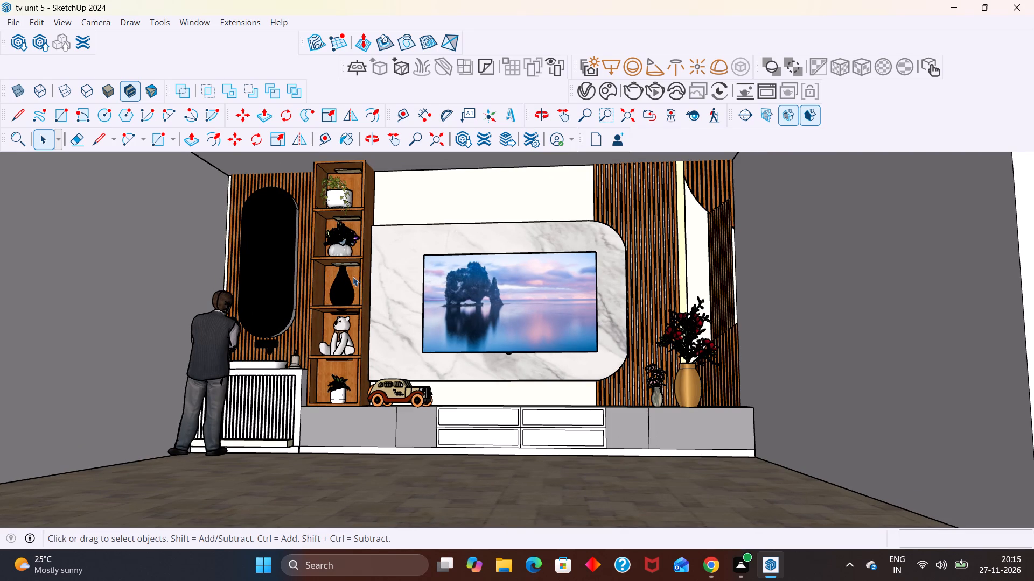
{"action": "middle_click_drag", "start_coordinate": [353, 293], "coordinate": [354, 303]}
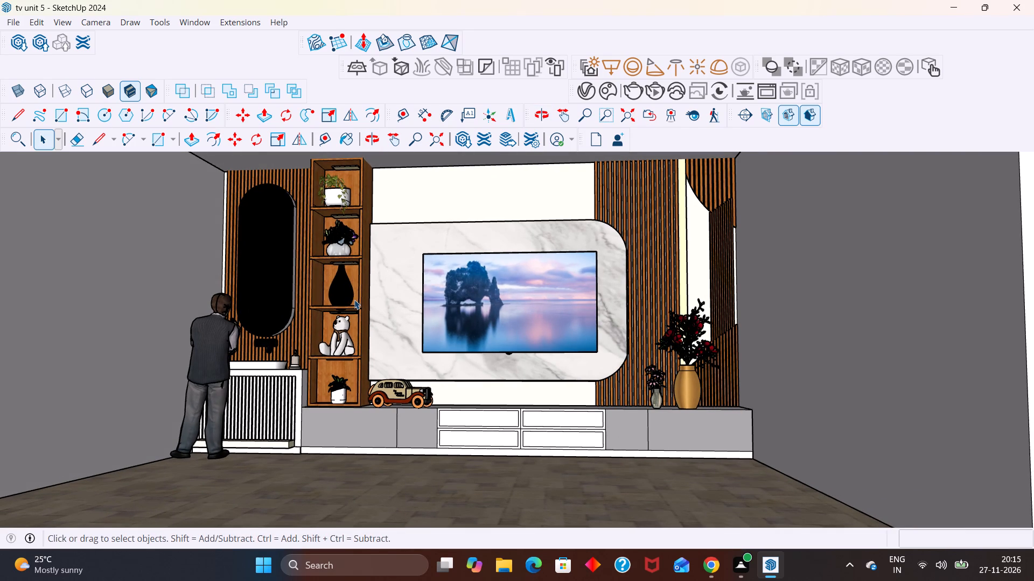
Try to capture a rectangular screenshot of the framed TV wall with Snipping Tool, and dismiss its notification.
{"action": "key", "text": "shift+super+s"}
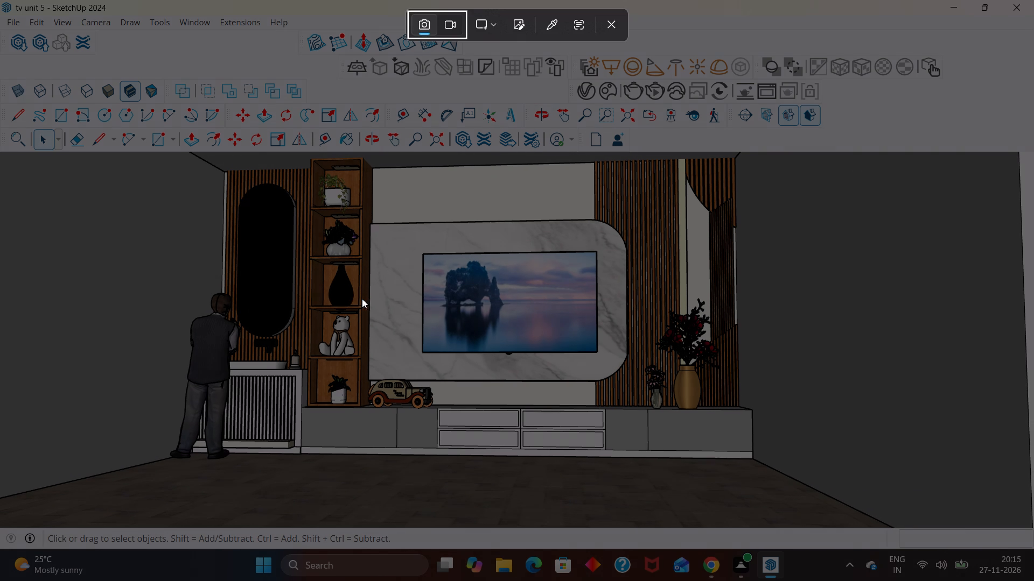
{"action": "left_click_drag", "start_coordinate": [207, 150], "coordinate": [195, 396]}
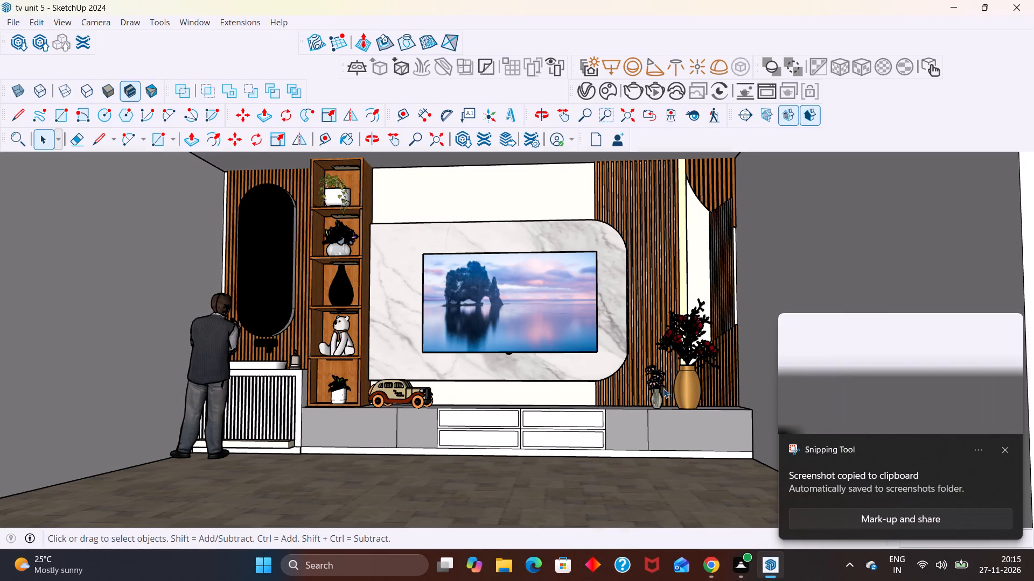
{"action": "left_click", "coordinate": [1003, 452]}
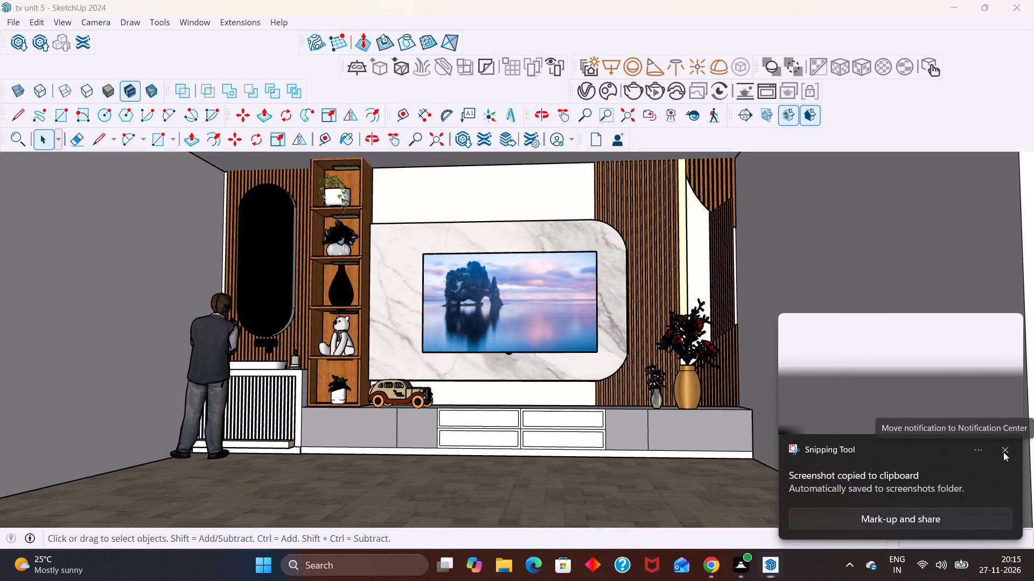
Capture a rectangular screenshot with Snipping Tool covering the whole TV wall, parts of both side walls and the floor.
{"action": "key", "text": "shift+super+s"}
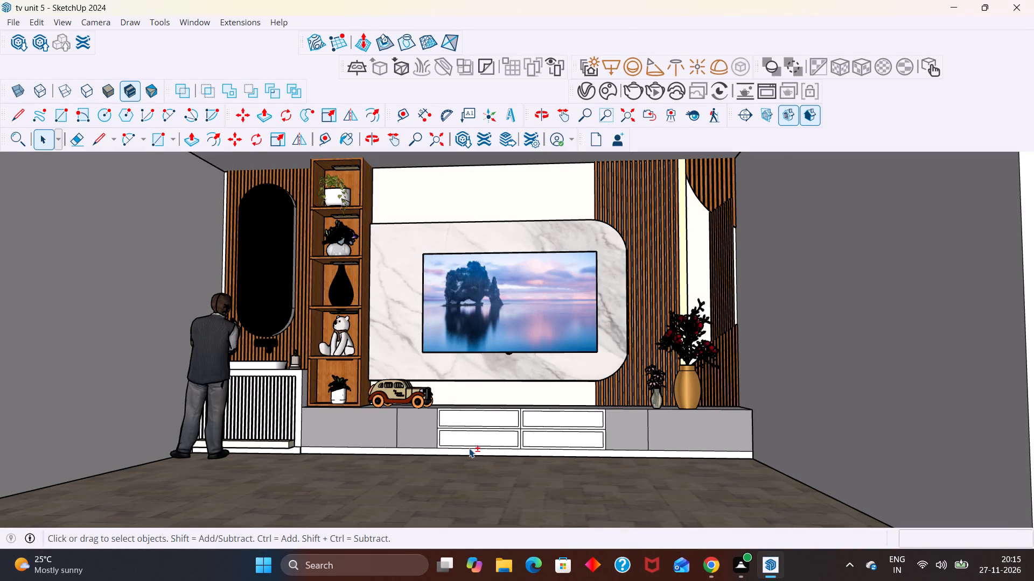
{"action": "left_click_drag", "start_coordinate": [108, 94], "coordinate": [124, 312]}
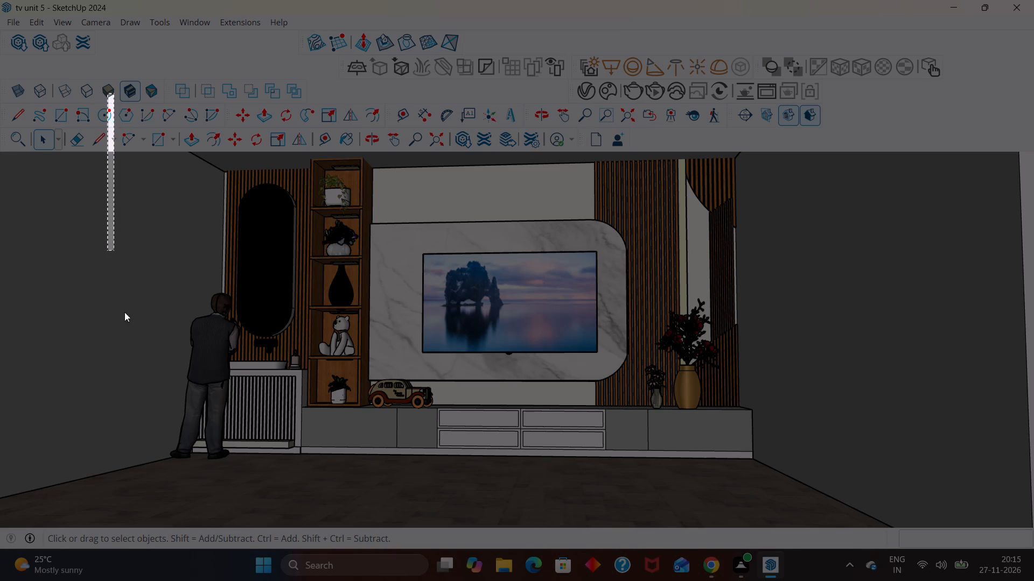
{"action": "left_click_drag", "start_coordinate": [124, 312], "coordinate": [856, 523]}
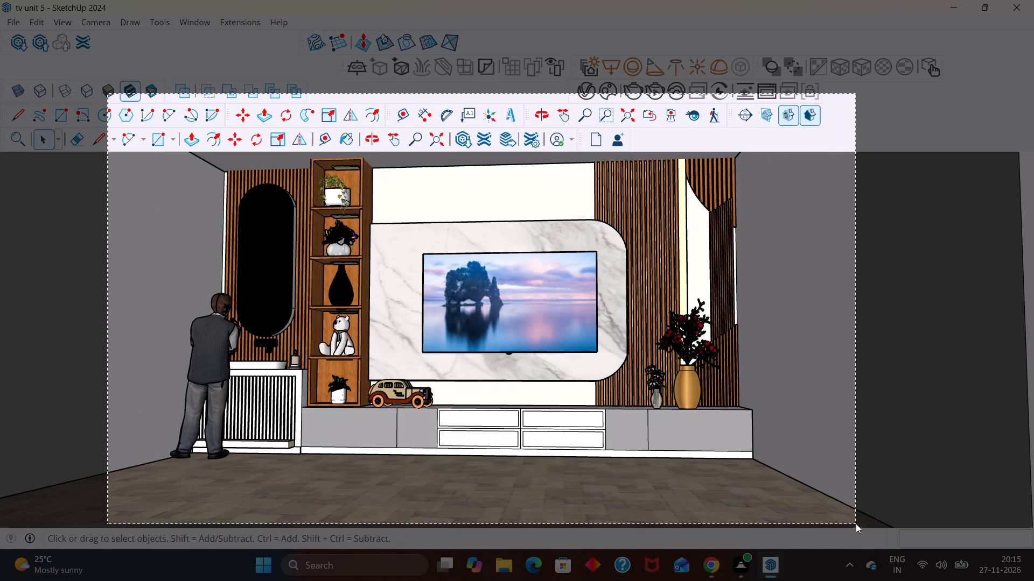
{"action": "left_click_drag", "start_coordinate": [856, 523], "coordinate": [882, 523]}
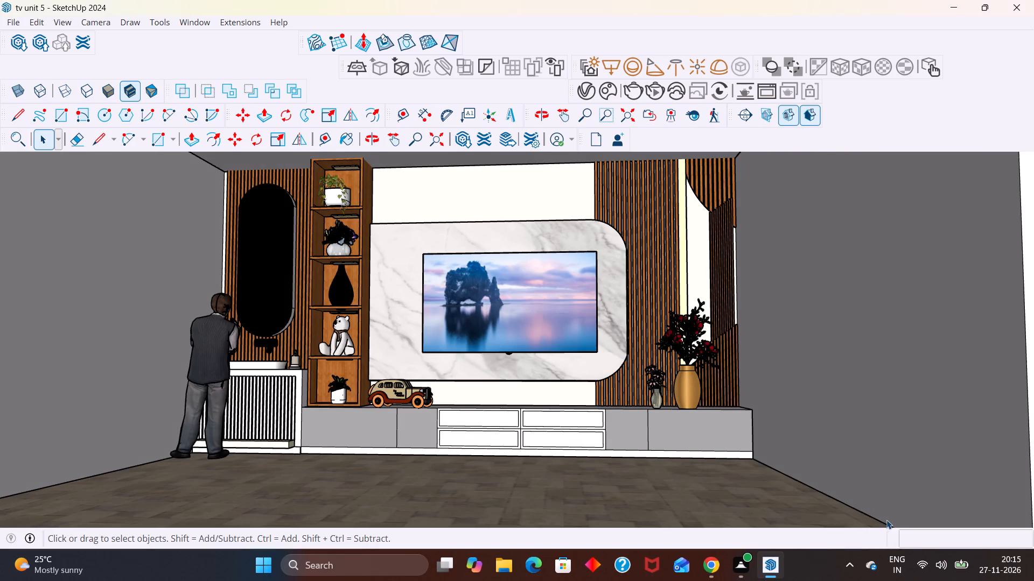